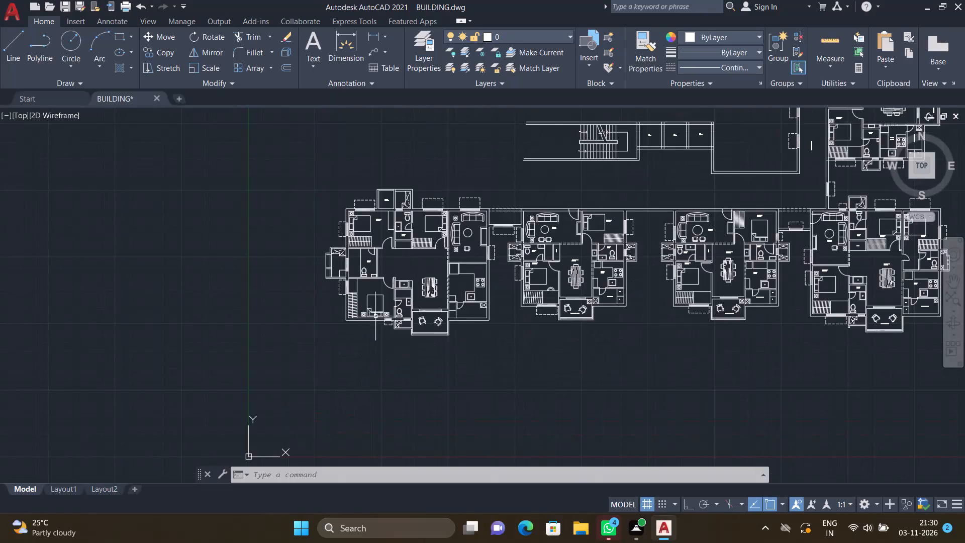
Add a multiline text label reading M.BEDROOM and 14'0"*12'4" on two lines in the bedroom below TOILET-1.
scroll(411, 267, "up", 3)
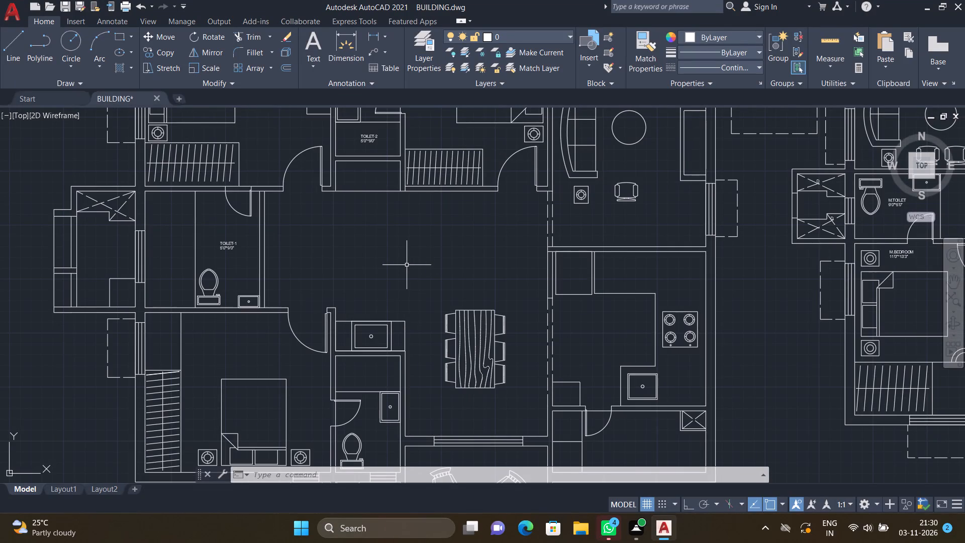
type("MT")
key("Return")
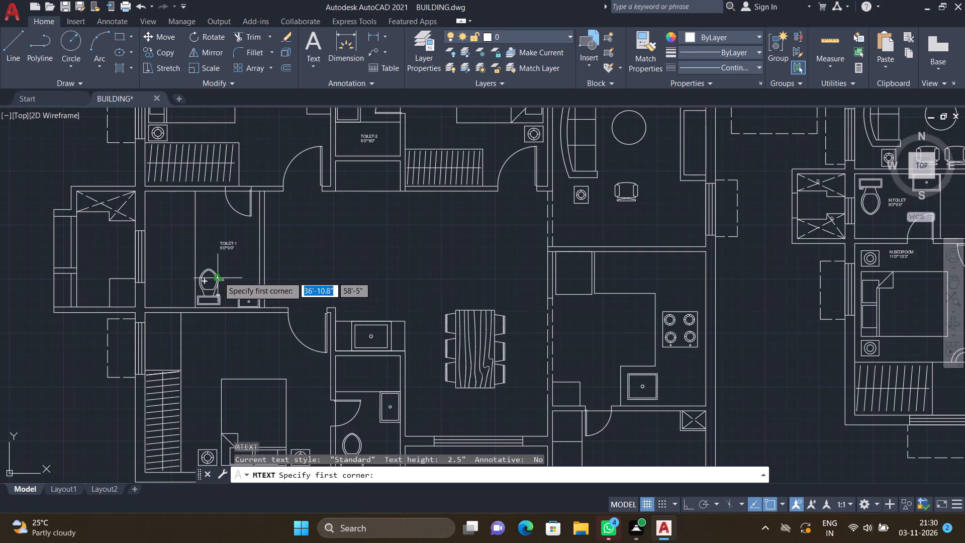
scroll(199, 363, "up", 2)
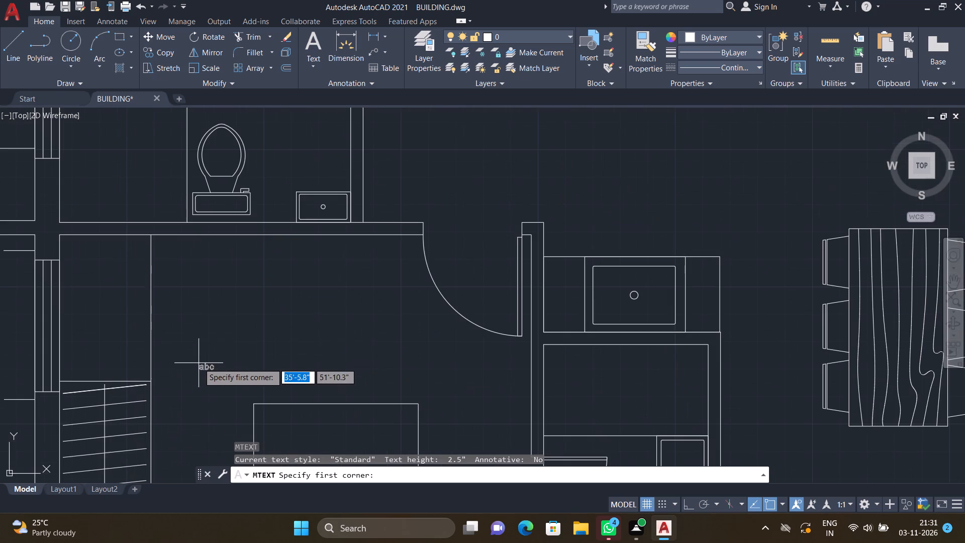
left_click_drag(233, 320, 237, 322)
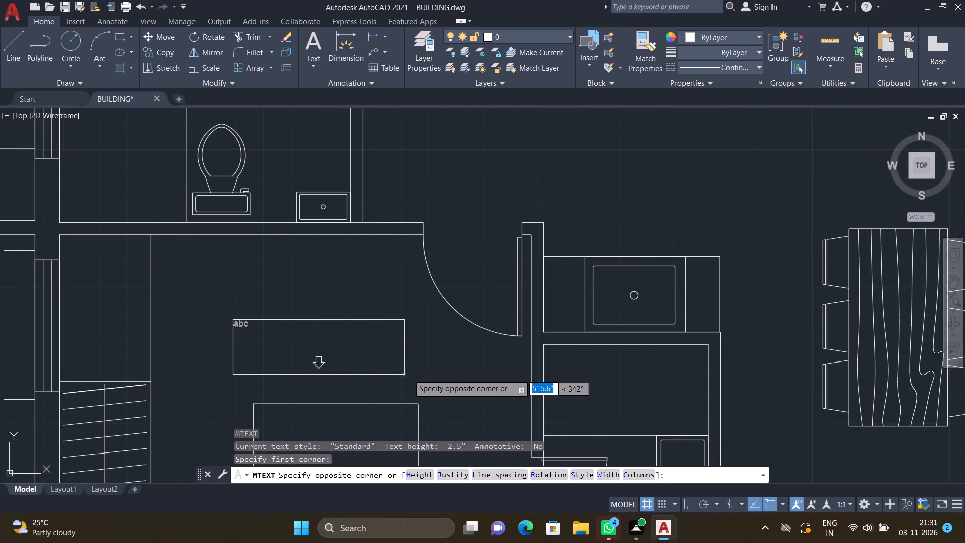
left_click(435, 377)
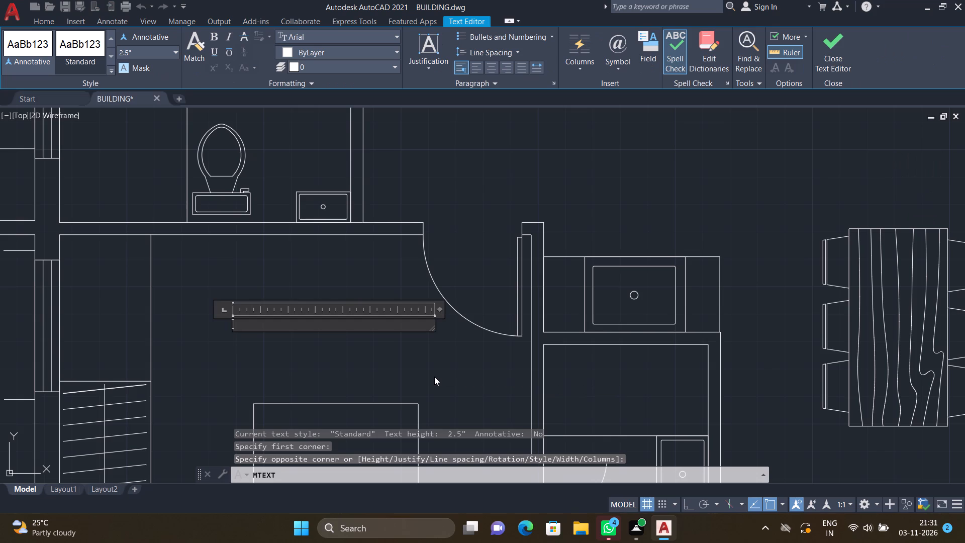
type("M.")
type("BED")
type("ROOM")
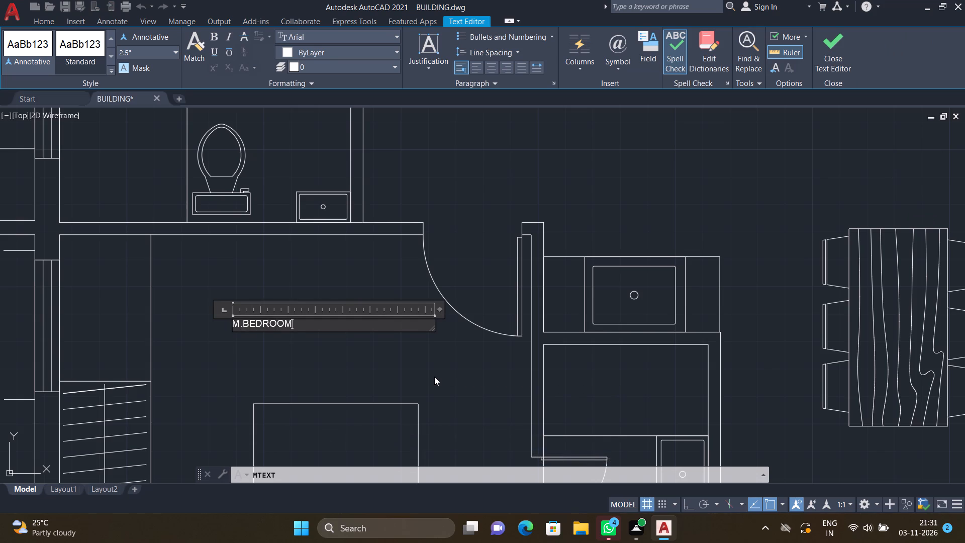
key("Return")
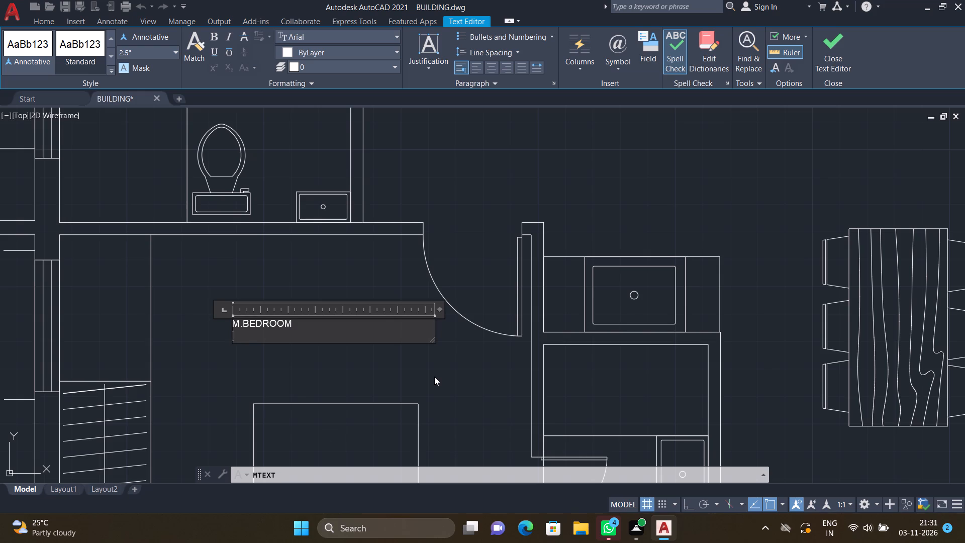
type("14'")
key("0")
type("\"*")
type("12'")
type("4\"")
key("Return")
key("Escape")
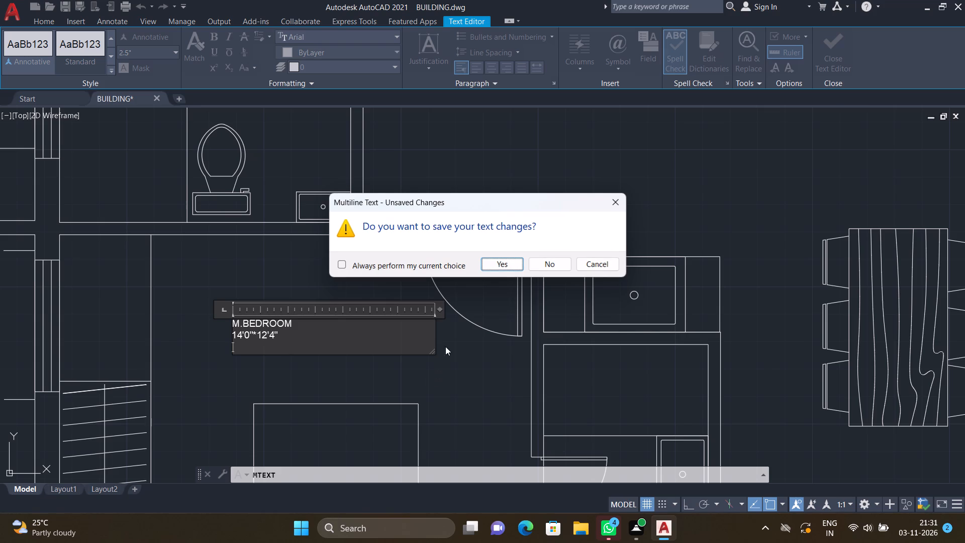
left_click(493, 265)
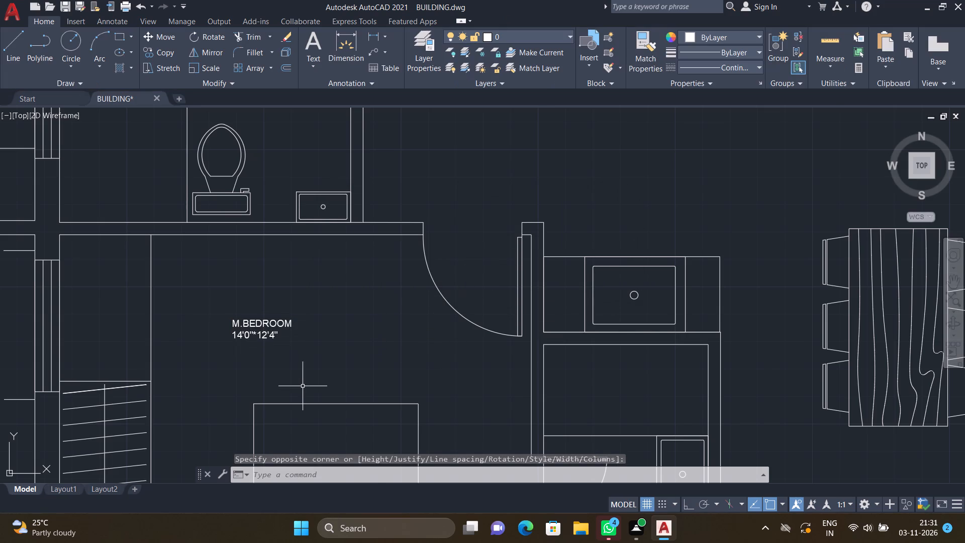
Move the M.BEDROOM label toward the middle of the room, just above the bed.
key("m")
key("Return")
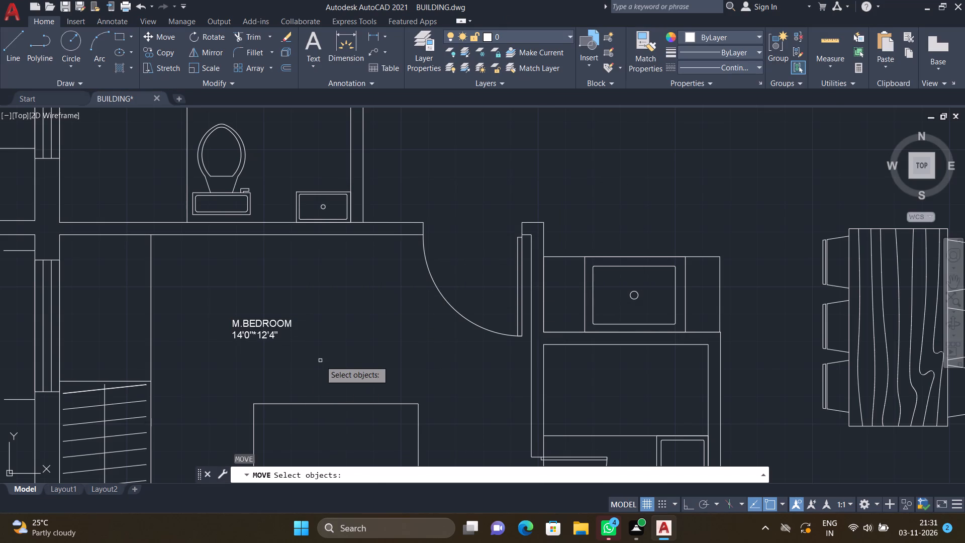
left_click_drag(316, 359, 309, 358)
left_click(203, 296)
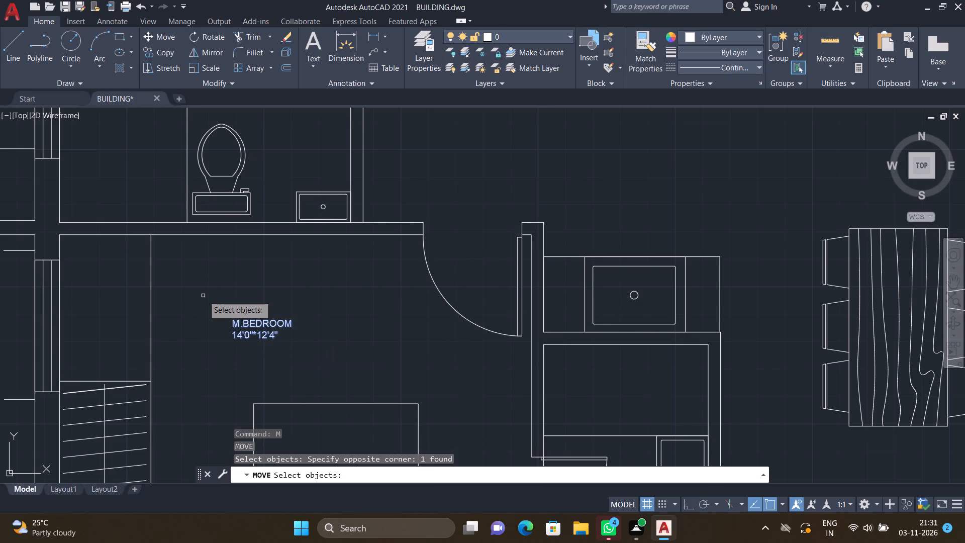
key("Return")
scroll(236, 351, "up", 2)
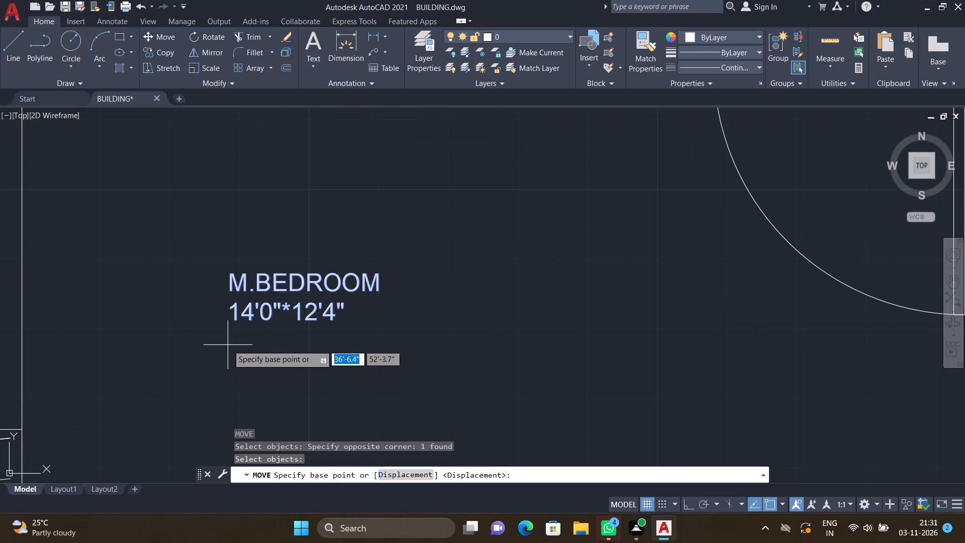
left_click(236, 317)
scroll(392, 332, "down", 2)
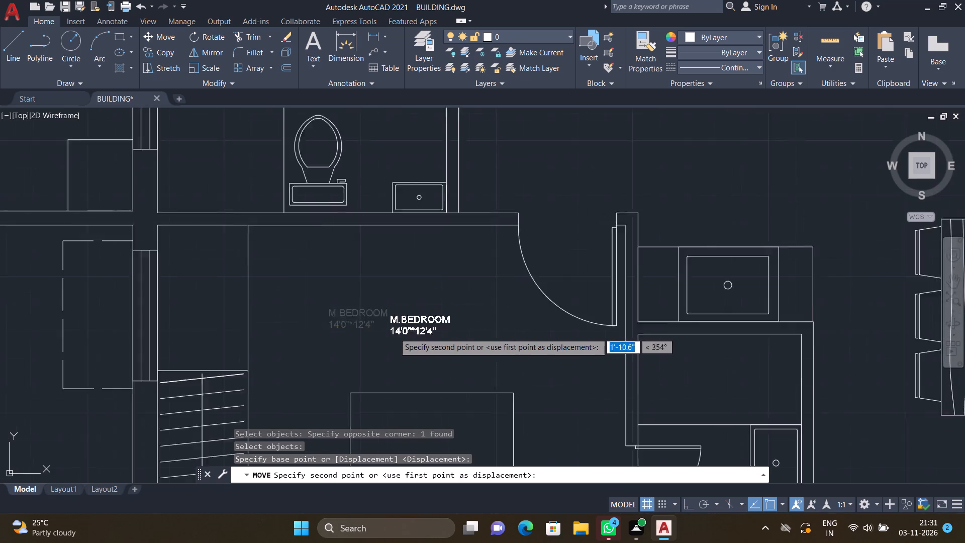
scroll(395, 333, "down", 1)
left_click(397, 343)
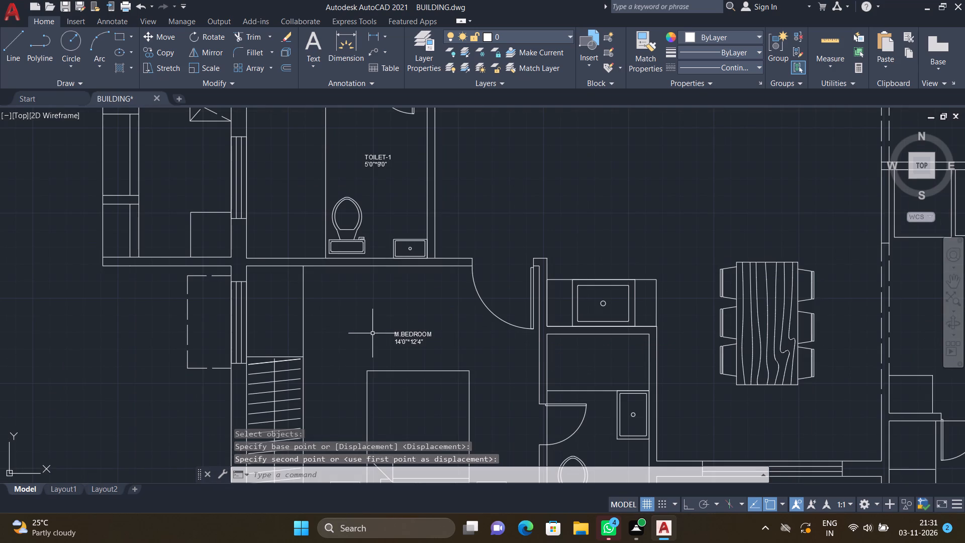
Add a multiline text label reading POOJA in the small room directly below TOILET-2.
scroll(371, 333, "down", 2)
scroll(466, 225, "up", 3)
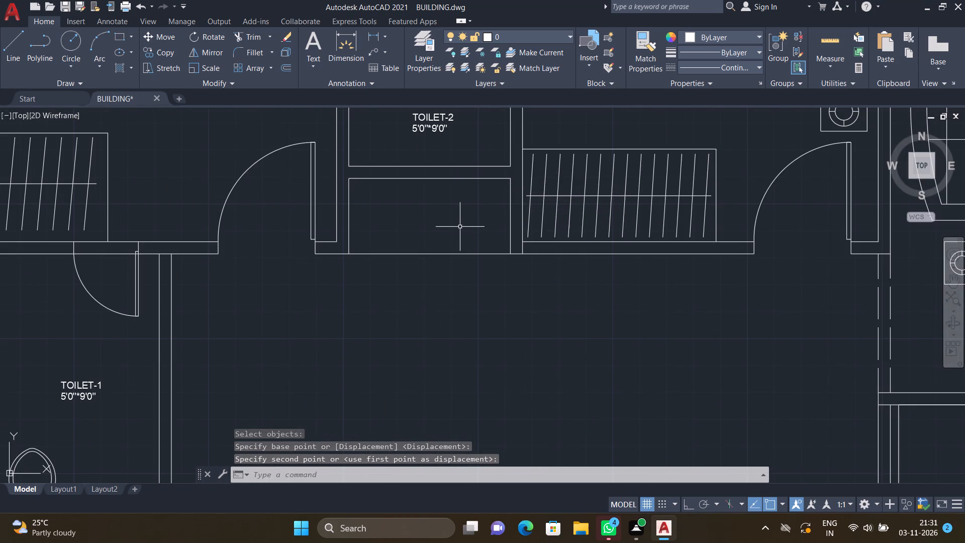
type("MT")
key("Return")
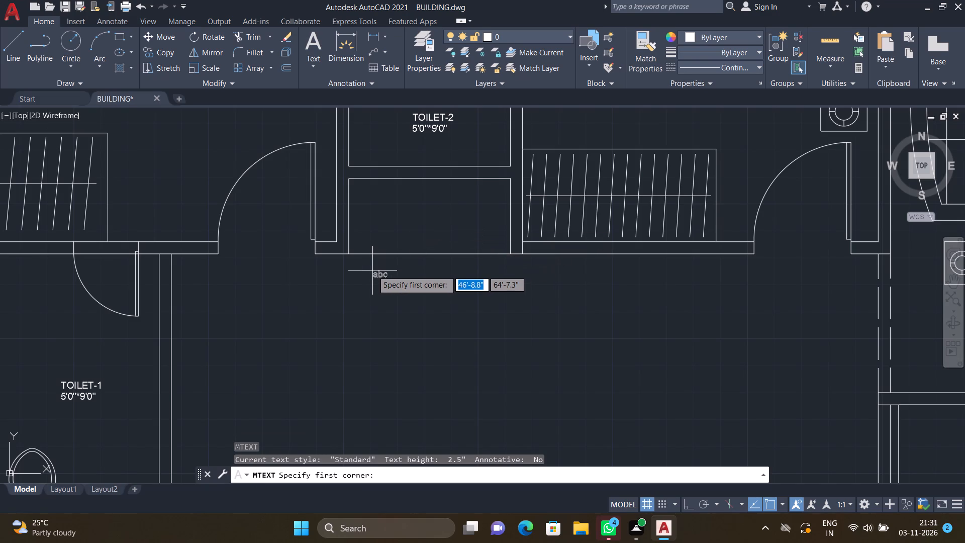
scroll(385, 199, "up", 2)
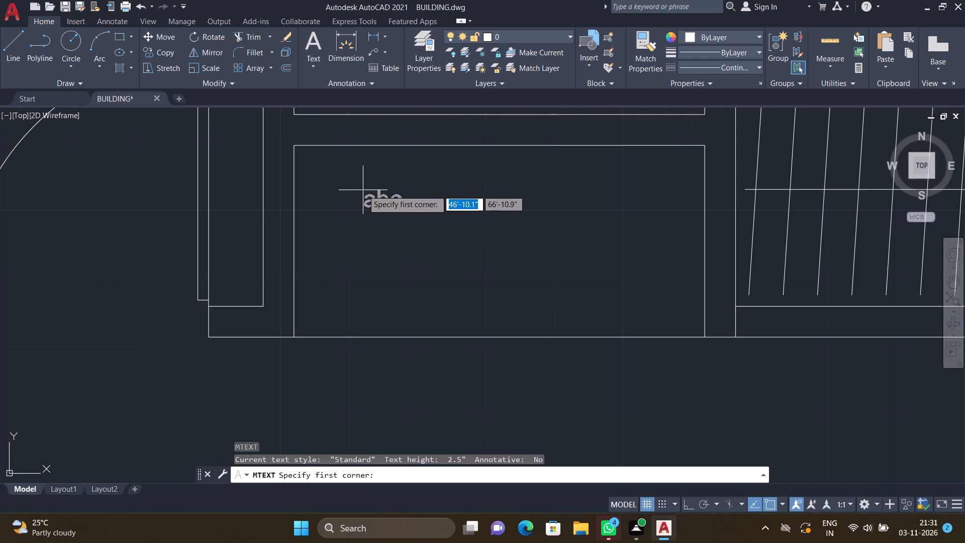
left_click_drag(363, 189, 368, 199)
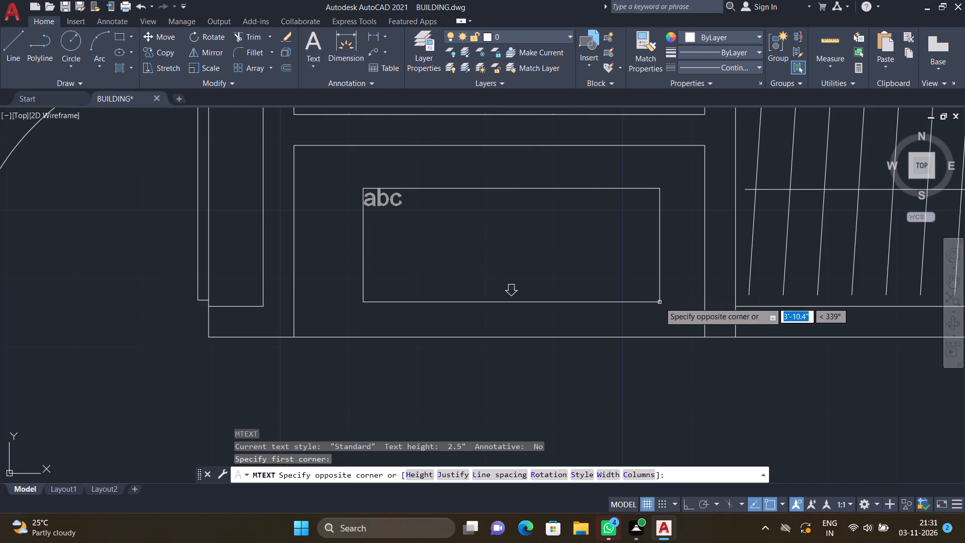
left_click(651, 306)
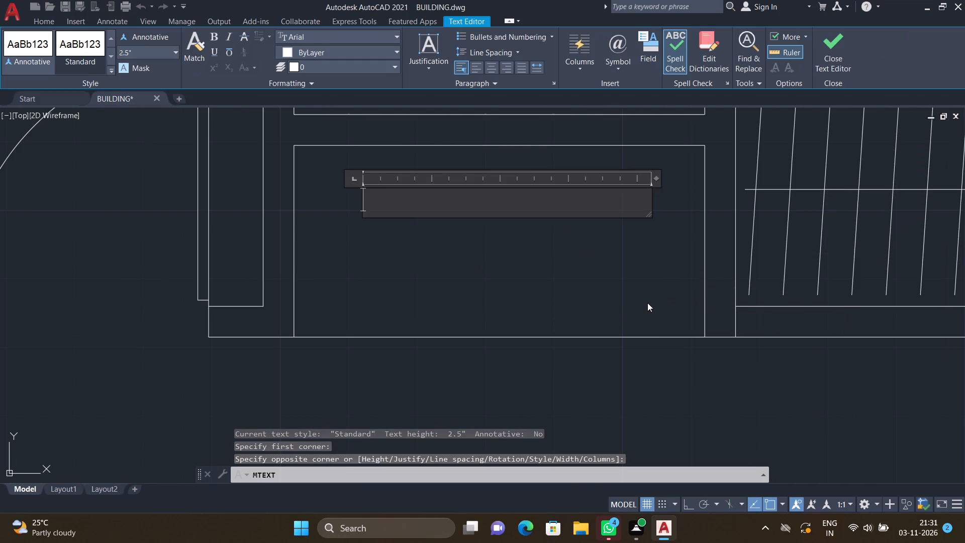
type("POO")
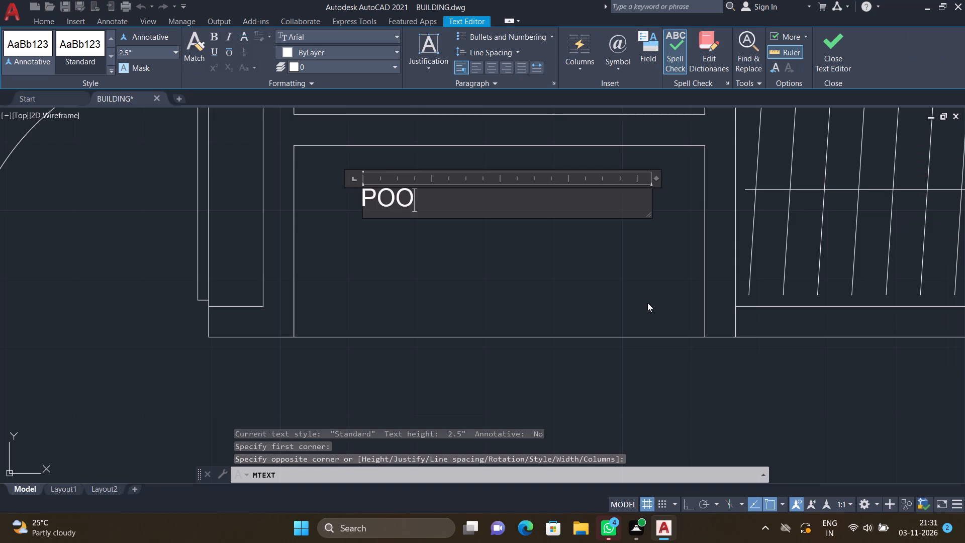
type("JA")
key("Return")
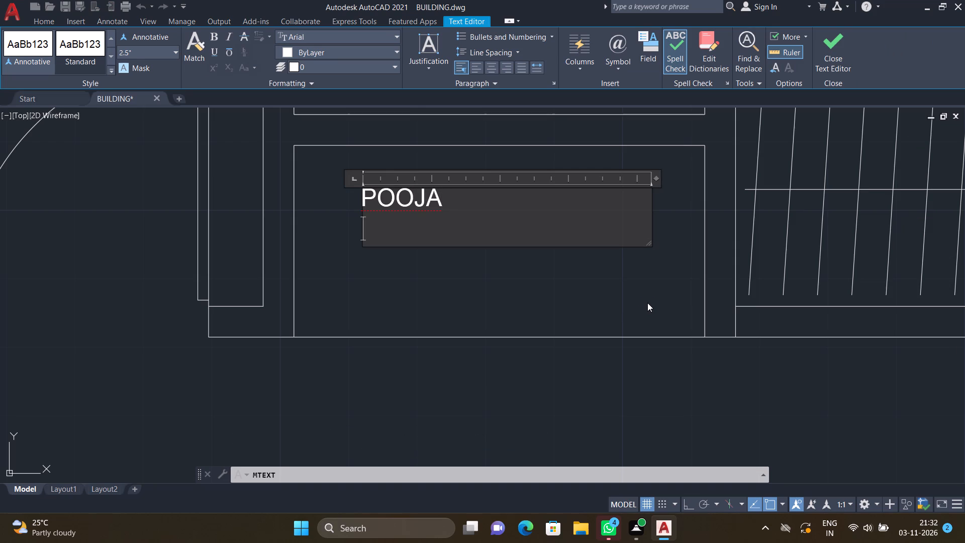
key("Escape")
left_click(484, 267)
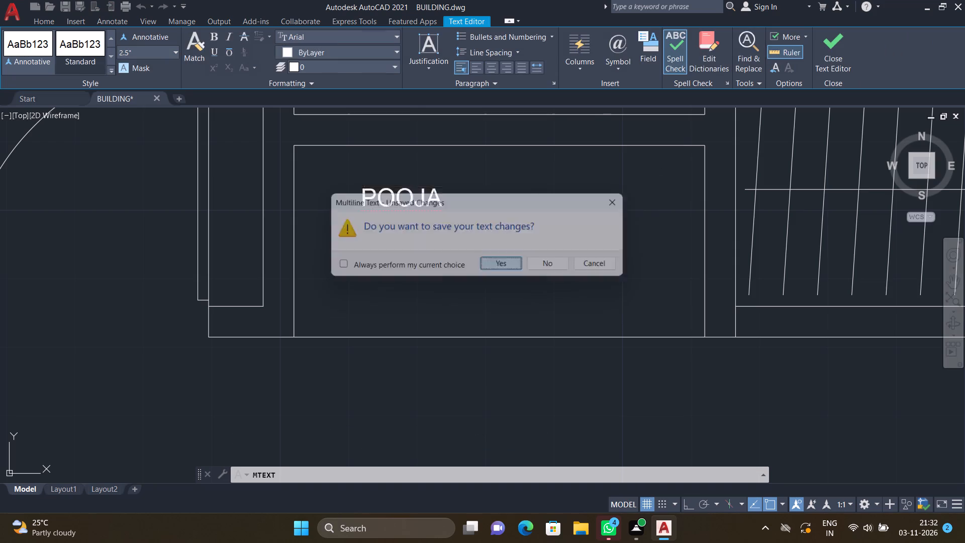
Move the POOJA label to the centre of its room.
key("m")
key("Return")
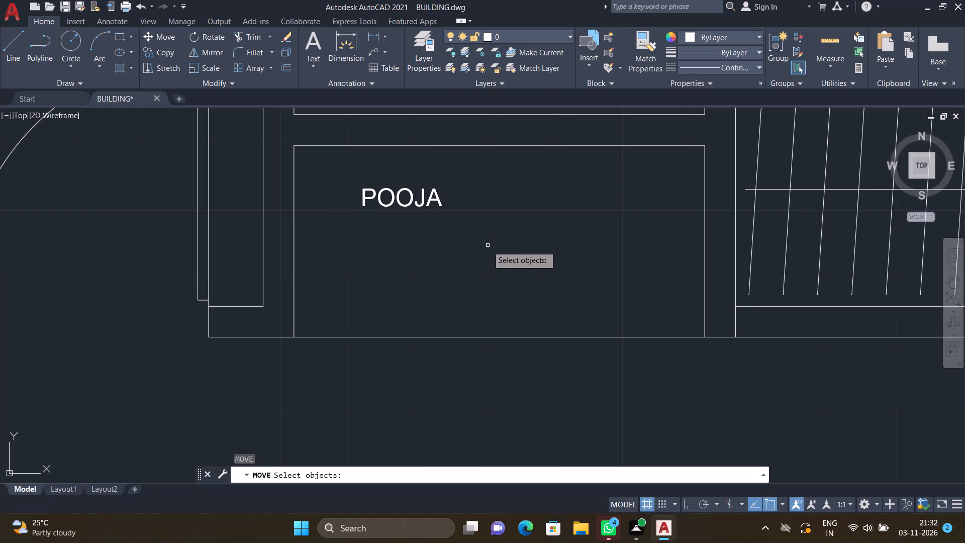
left_click(441, 206)
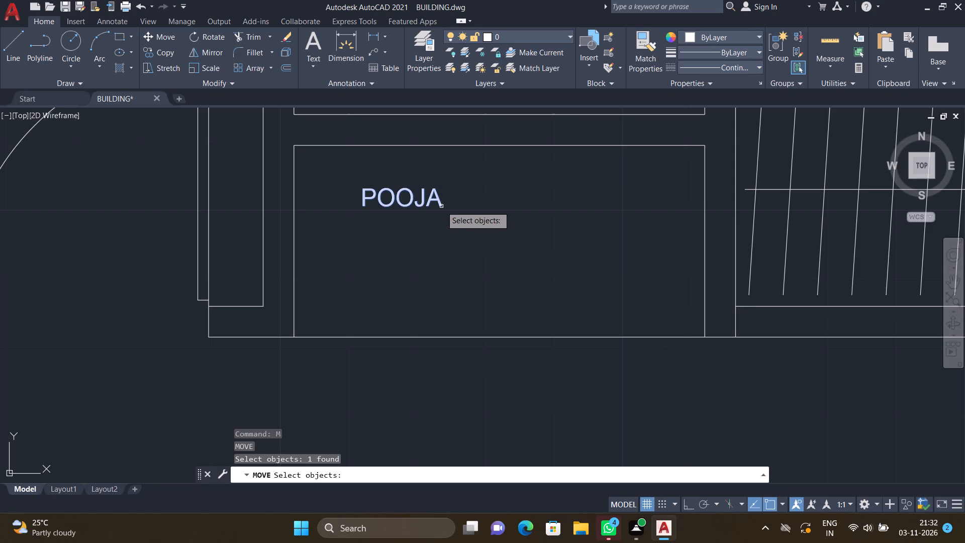
key("Return")
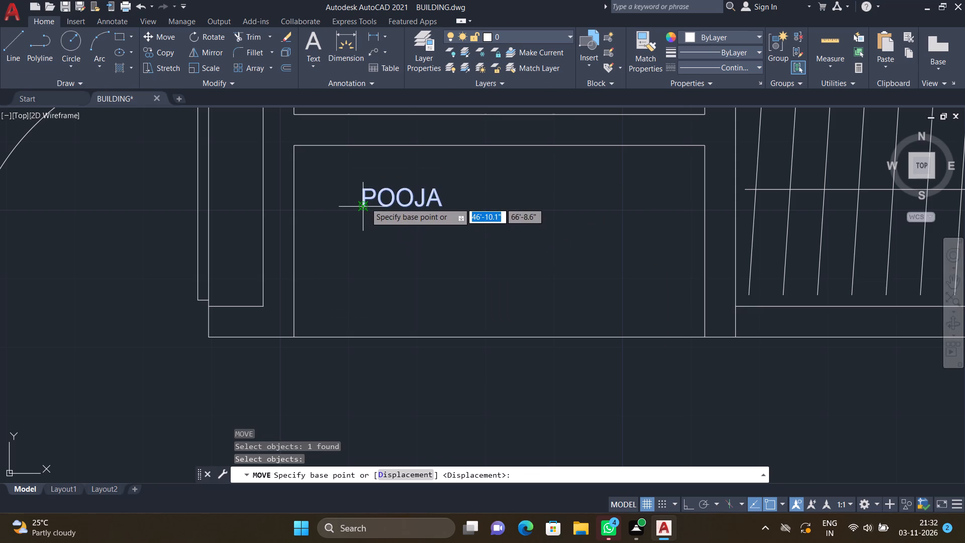
left_click(365, 203)
left_click(447, 245)
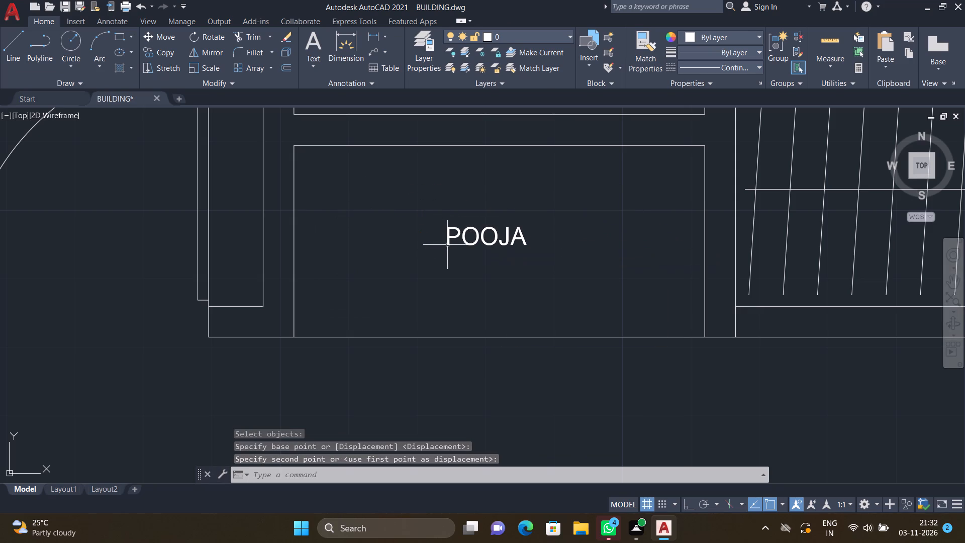
Add a multiline text label reading D in the L-shaped crossed shaft area outside TOILET-1, near its upper end.
scroll(424, 278, "down", 3)
scroll(490, 263, "down", 2)
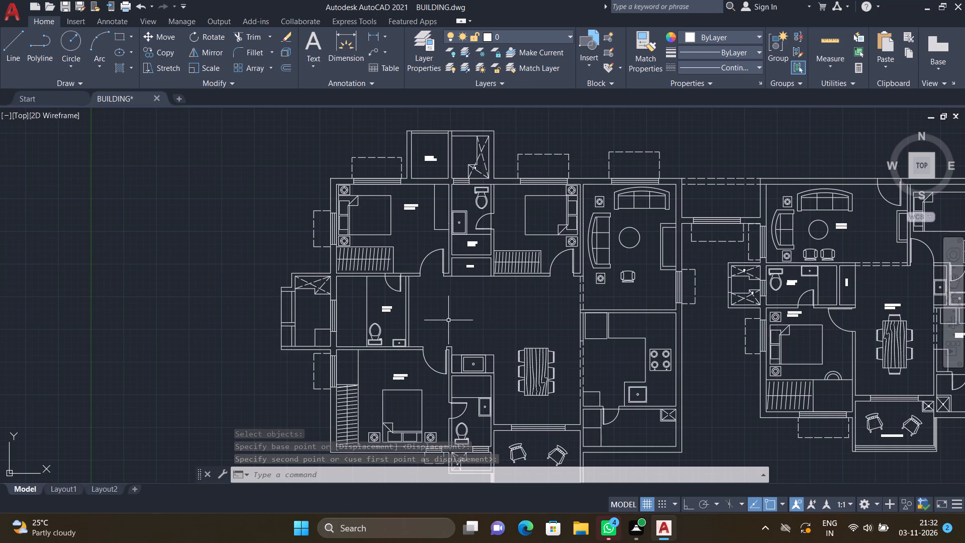
scroll(437, 310, "down", 1)
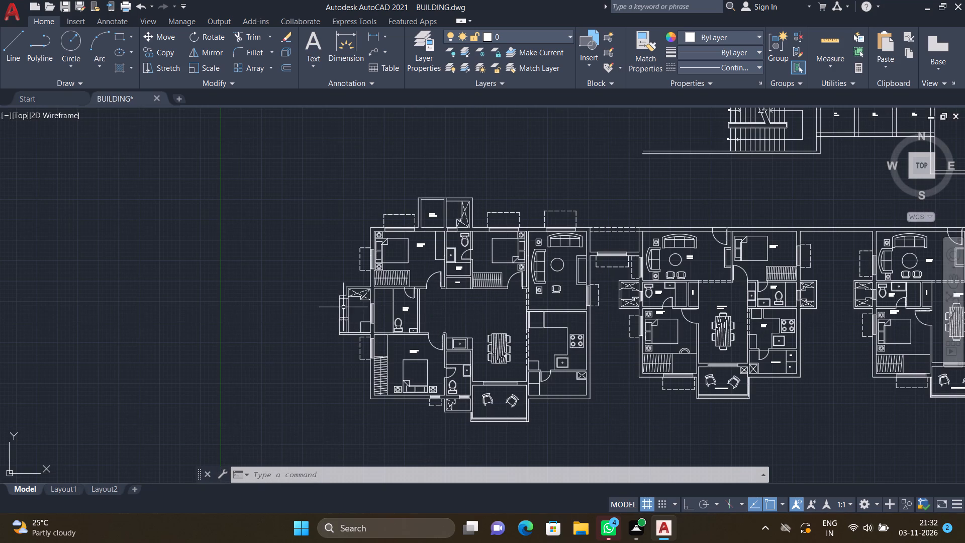
scroll(357, 291, "up", 3)
type("MT")
key("Return")
scroll(340, 312, "down", 1)
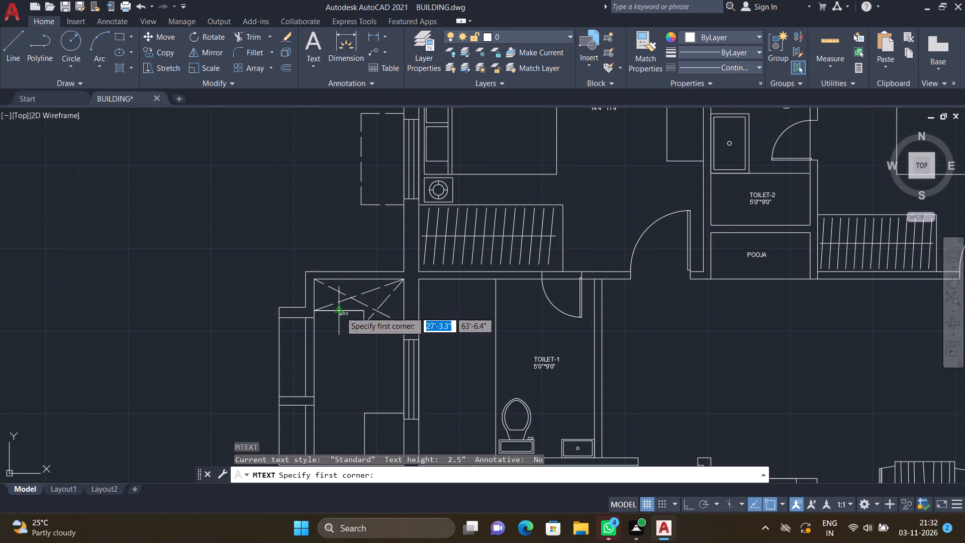
scroll(340, 312, "down", 1)
scroll(347, 325, "up", 2)
scroll(333, 277, "up", 3)
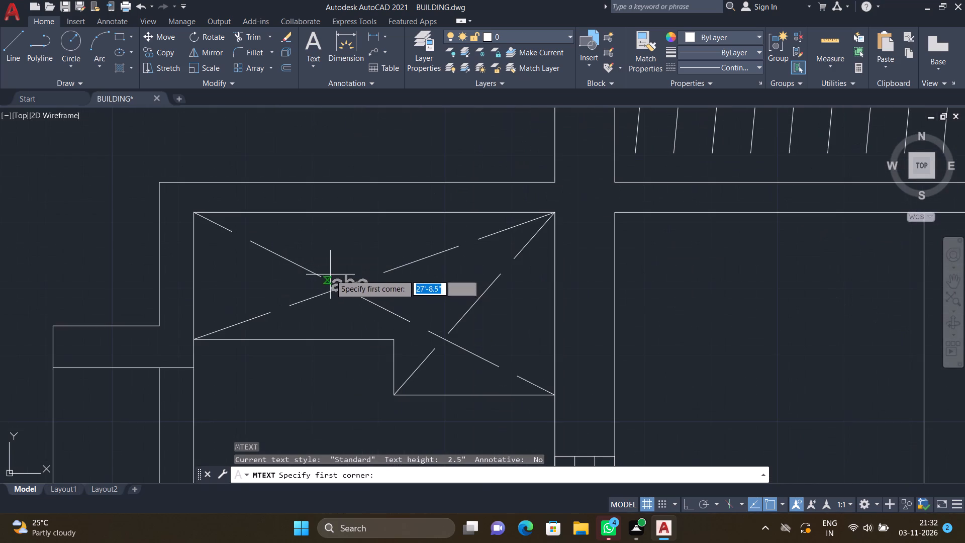
scroll(326, 262, "up", 1)
left_click_drag(320, 245, 325, 252)
left_click(361, 276)
key("d")
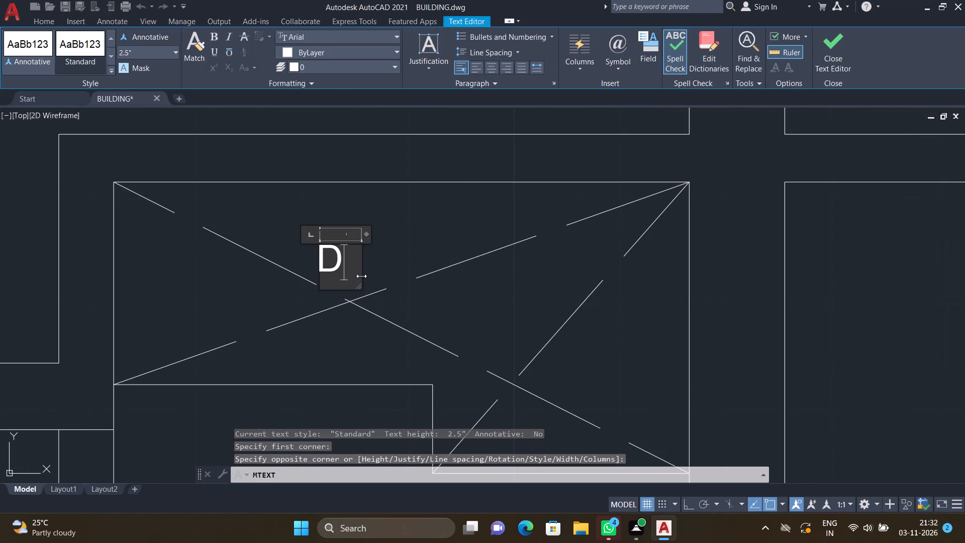
key("Return")
key("Escape")
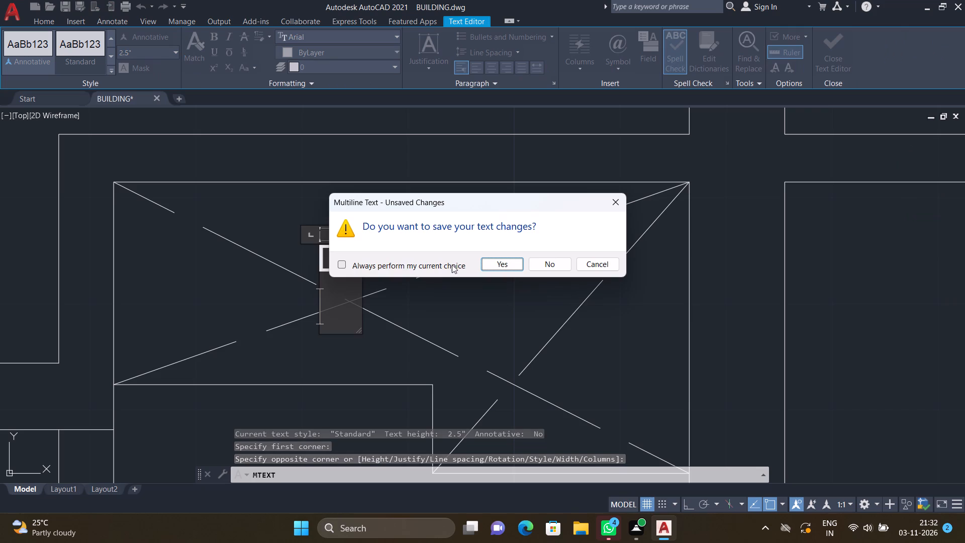
left_click(496, 258)
Draw two crossing diagonals in the ACAD_ISO02W100 linetype, corner to corner, across the small square shaft outside TOILET-1 near the M.BEDROOM wall.
scroll(560, 230, "down", 2)
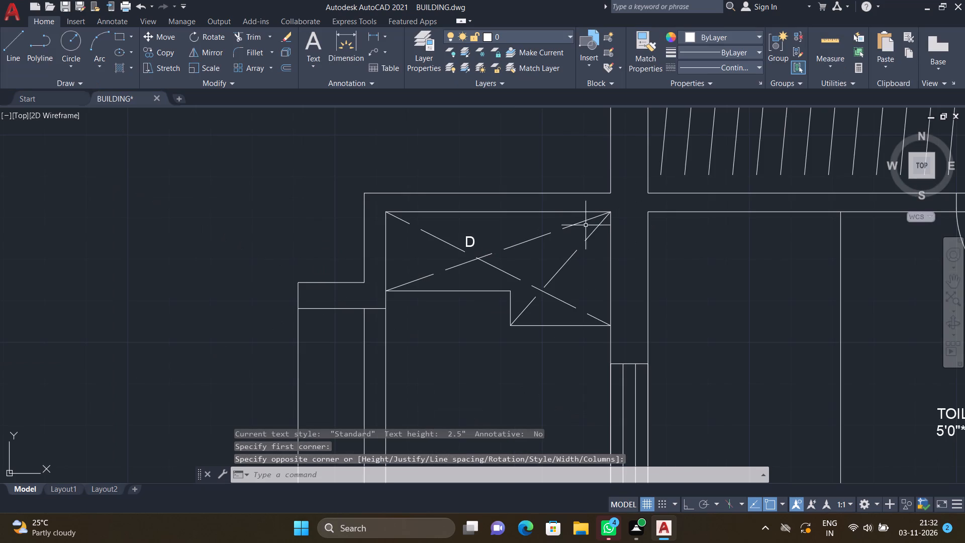
scroll(614, 186, "down", 3)
scroll(493, 244, "down", 2)
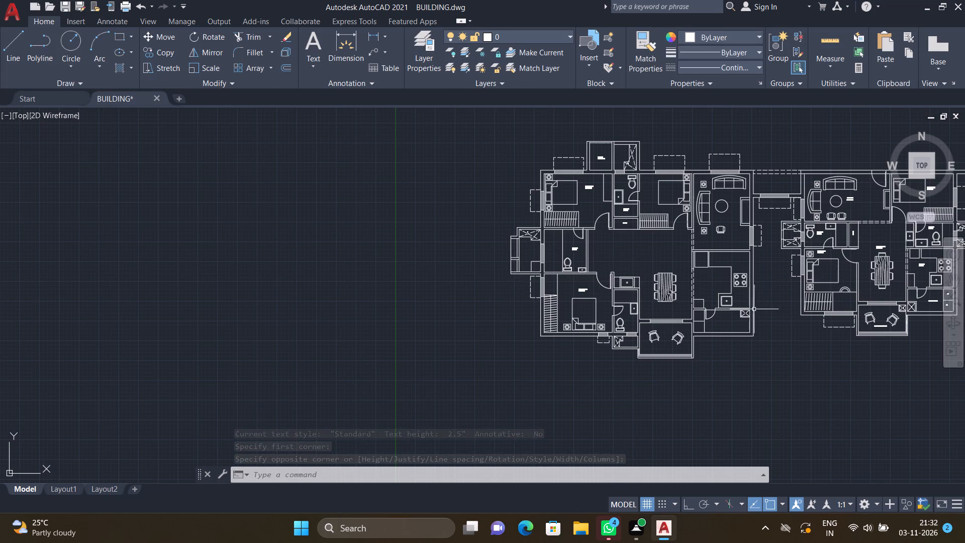
scroll(753, 309, "up", 1)
left_click(733, 63)
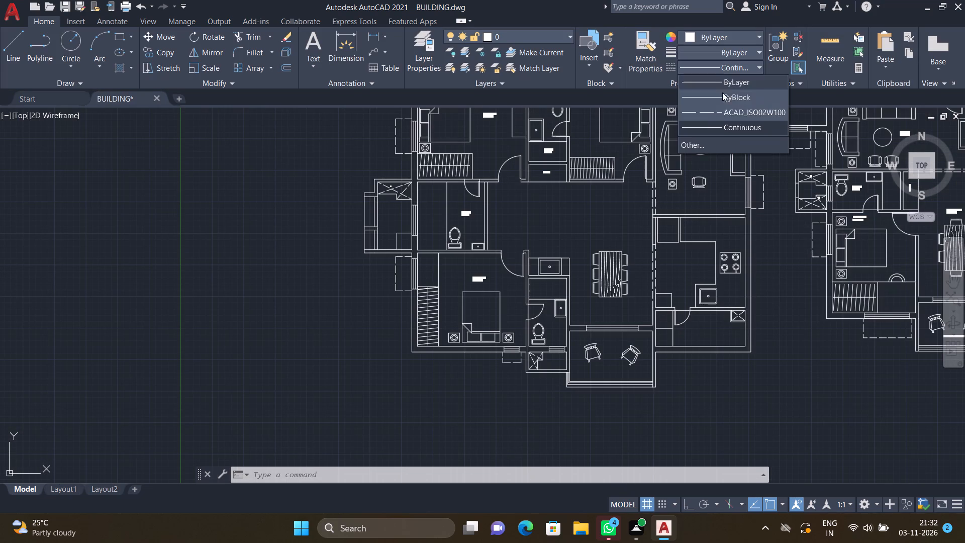
scroll(711, 112, "up", 1)
left_click(711, 112)
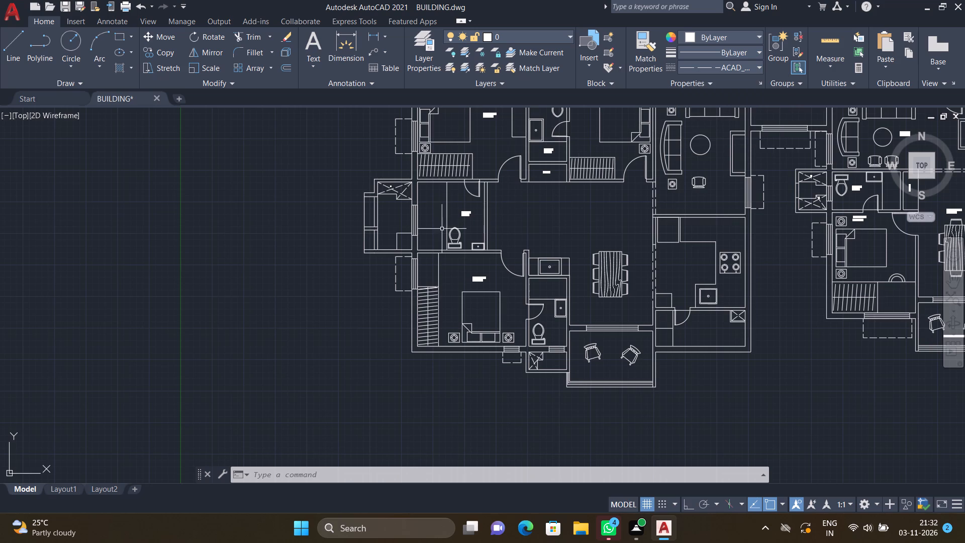
scroll(404, 245, "up", 2)
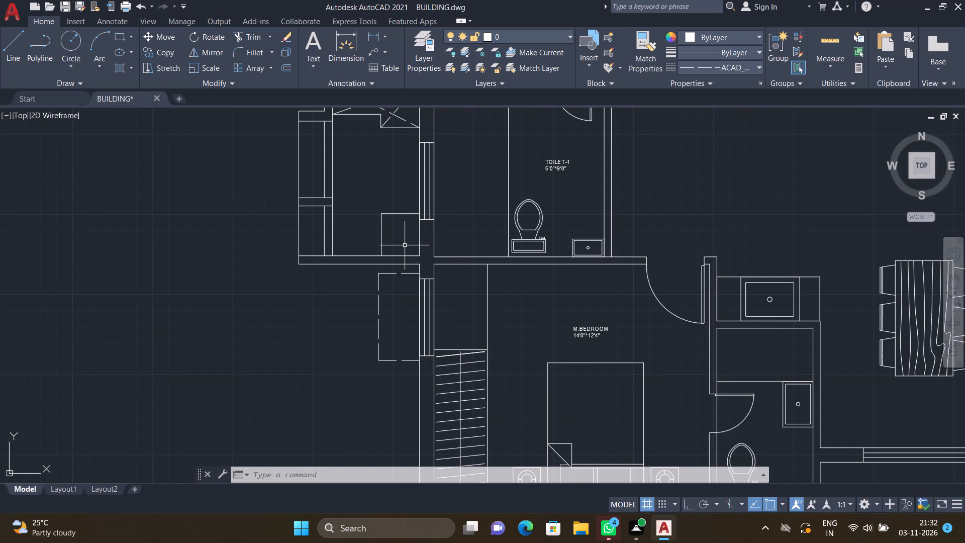
key("l")
key("Return")
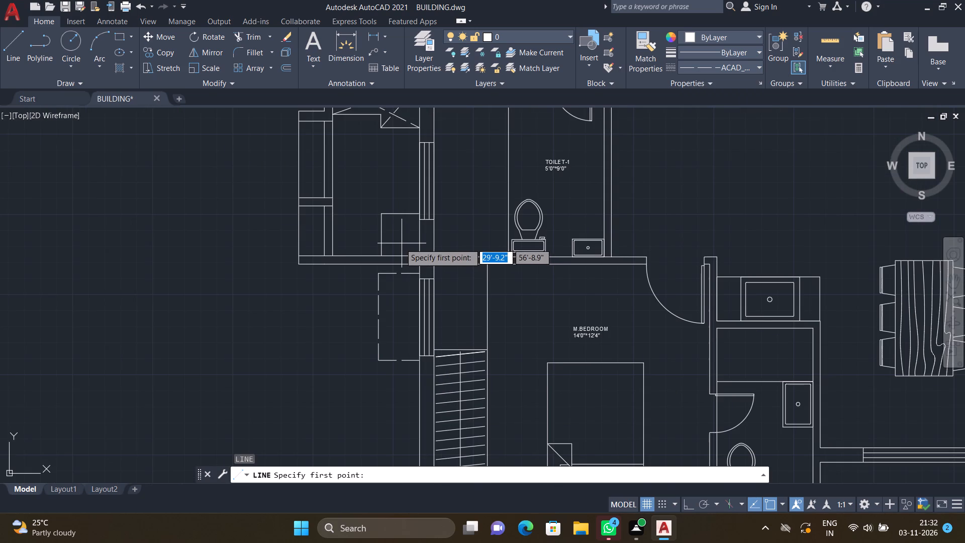
scroll(372, 216, "up", 2)
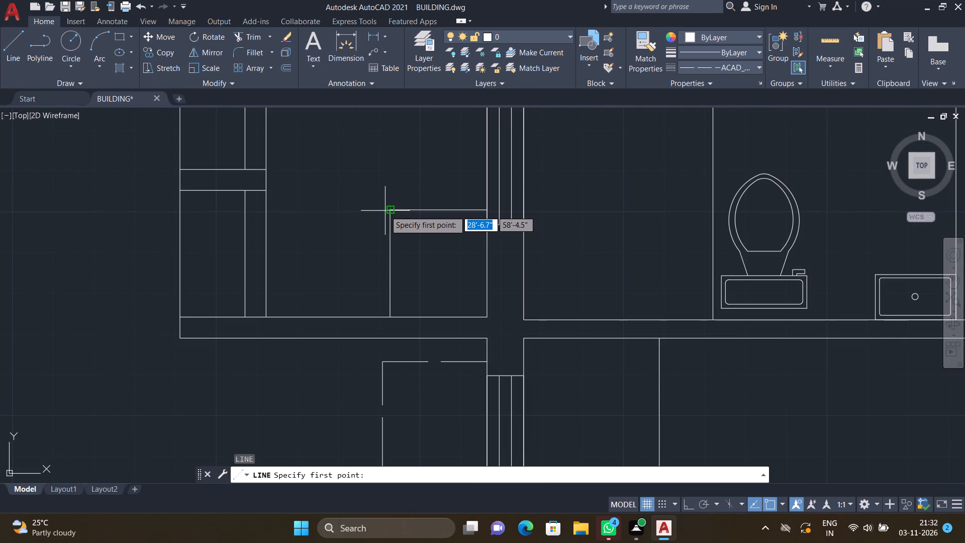
left_click(386, 209)
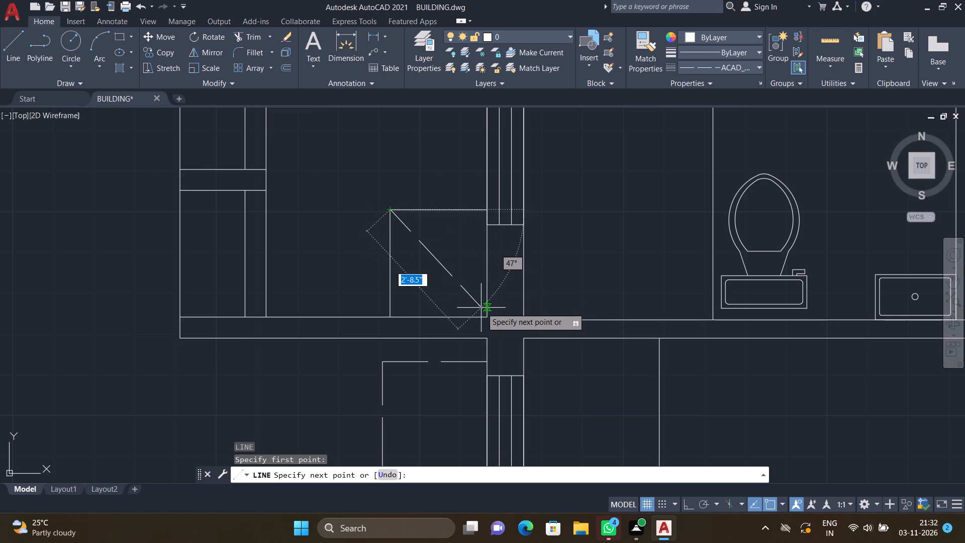
scroll(487, 312, "up", 2)
left_click(485, 327)
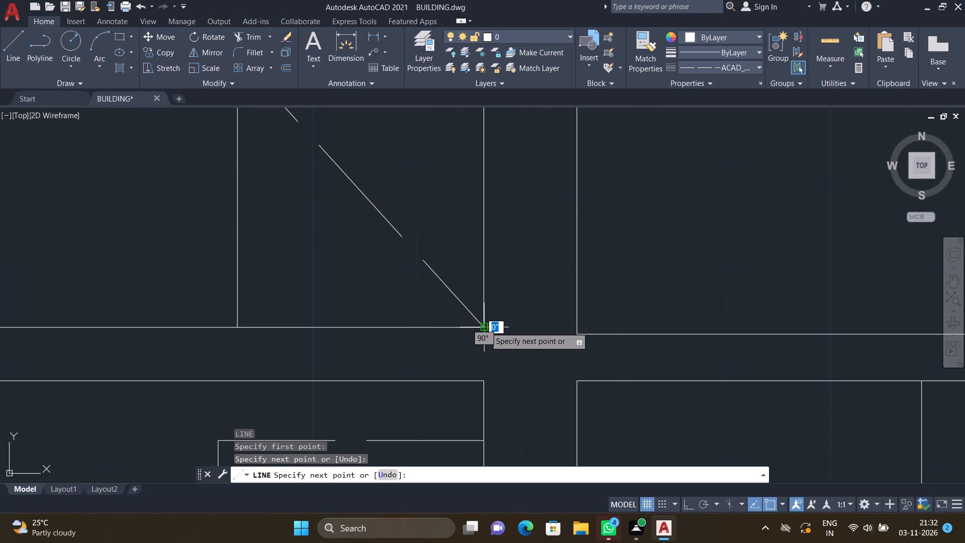
key("Return")
key("space")
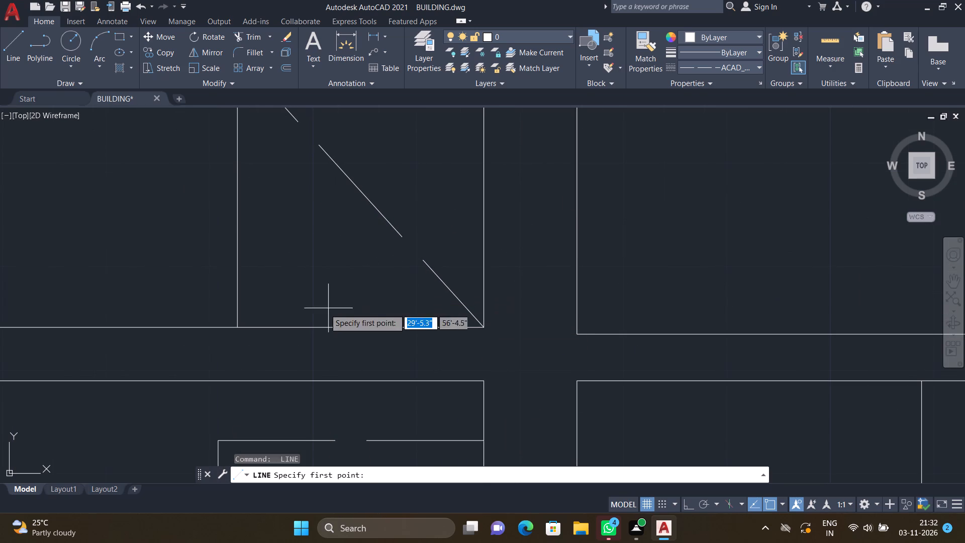
left_click(238, 325)
scroll(271, 278, "down", 3)
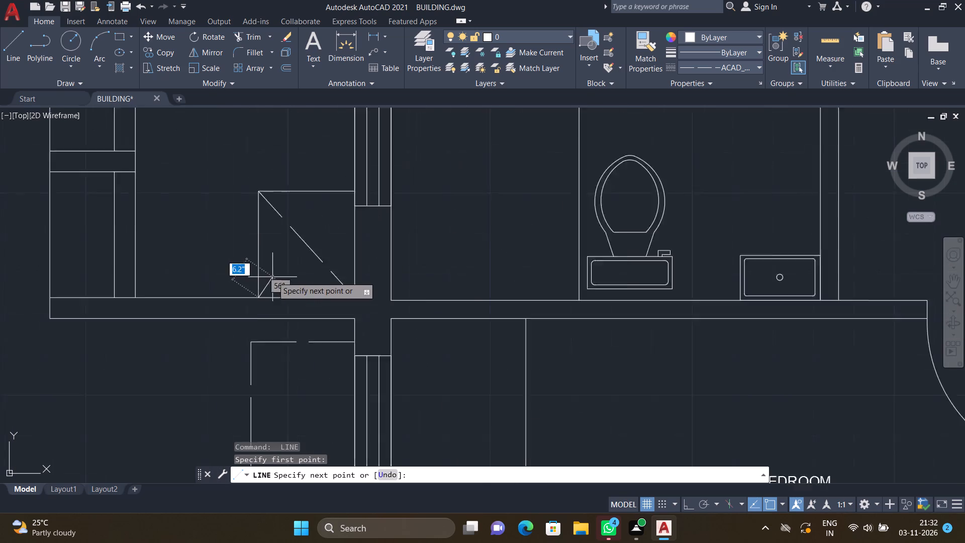
scroll(309, 235, "up", 5)
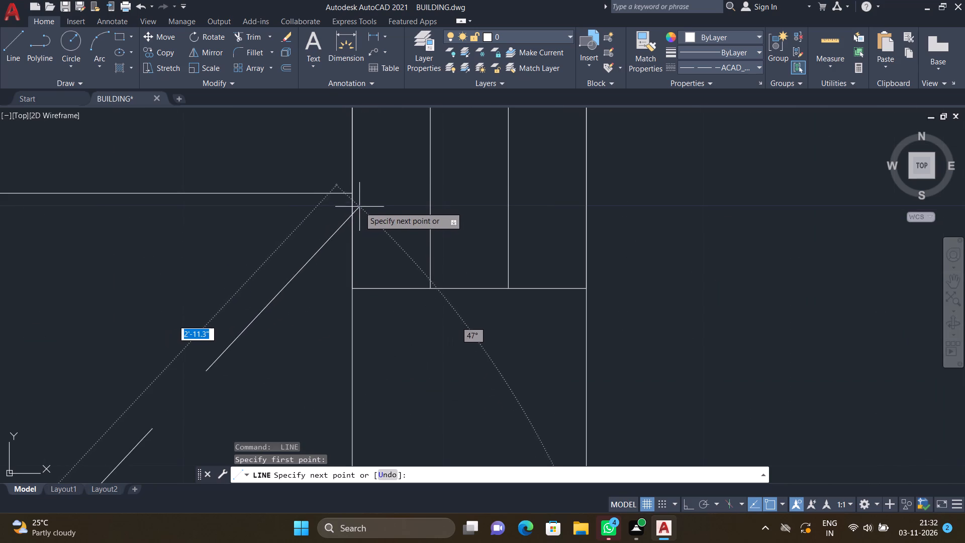
left_click(356, 192)
key("Return")
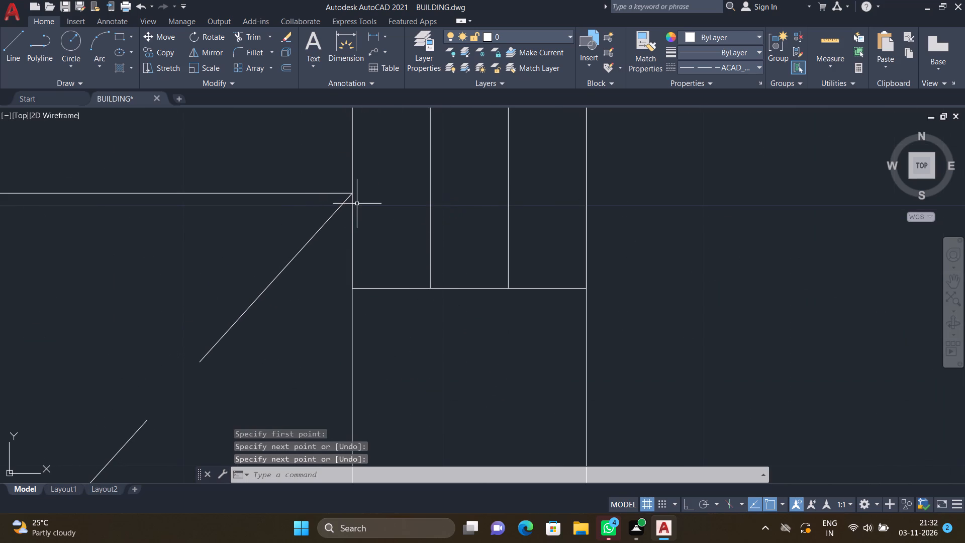
Set the current linetype back to Continuous.
scroll(357, 204, "down", 4)
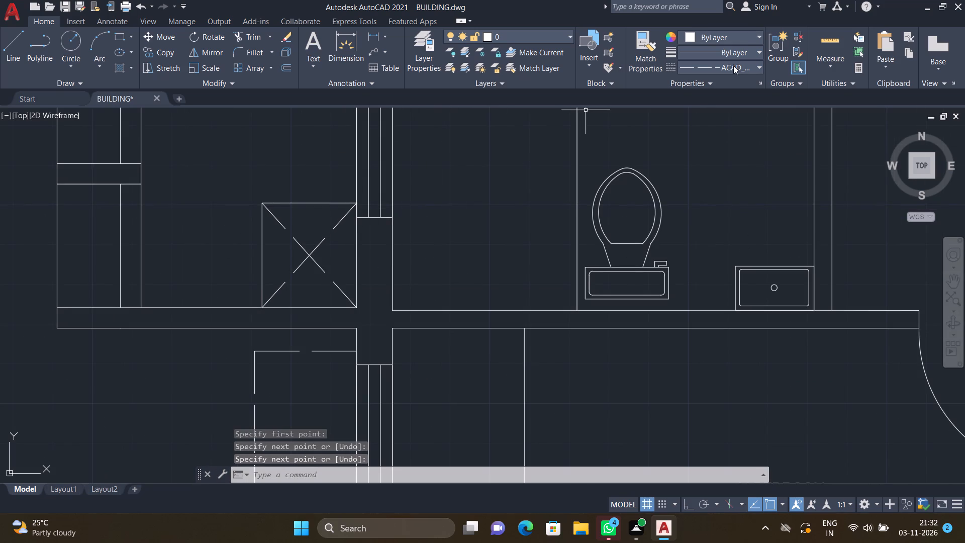
left_click(733, 65)
left_click(729, 123)
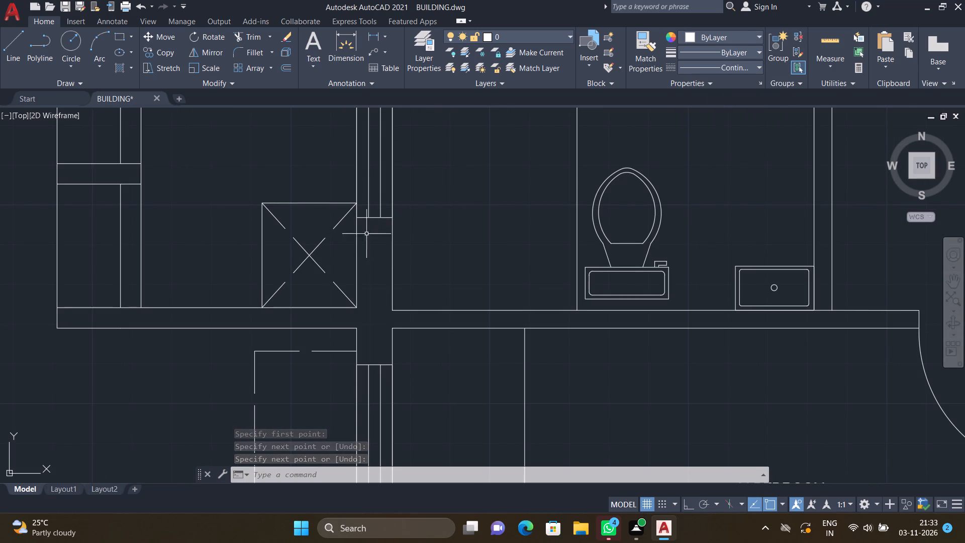
Add a multiline text label reading D at the crossing of the diagonals in the small square shaft.
scroll(327, 235, "up", 2)
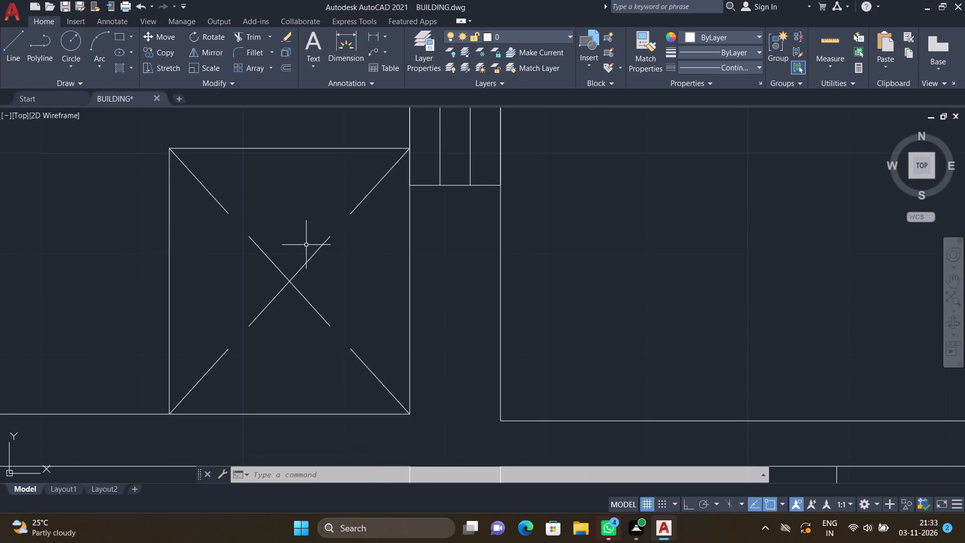
type("MT")
key("Return")
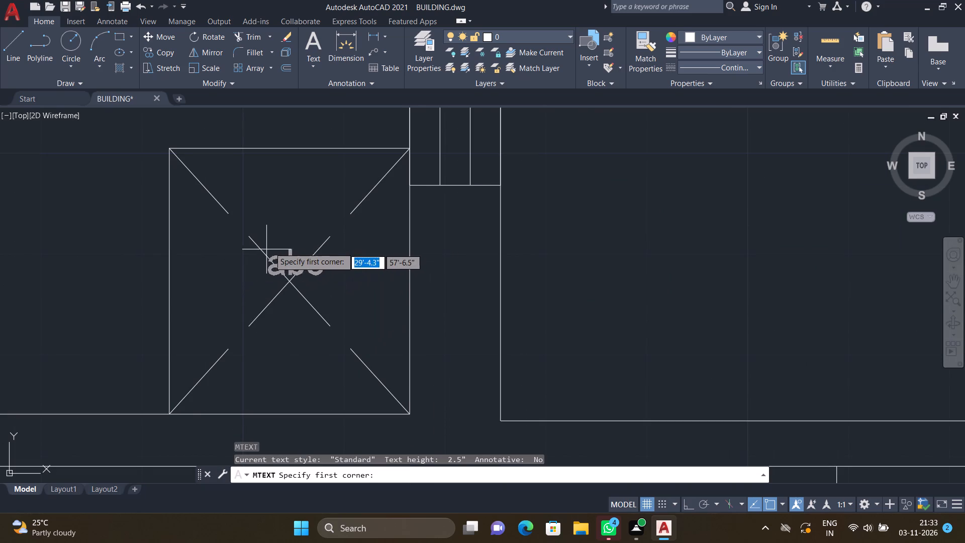
scroll(272, 247, "up", 3)
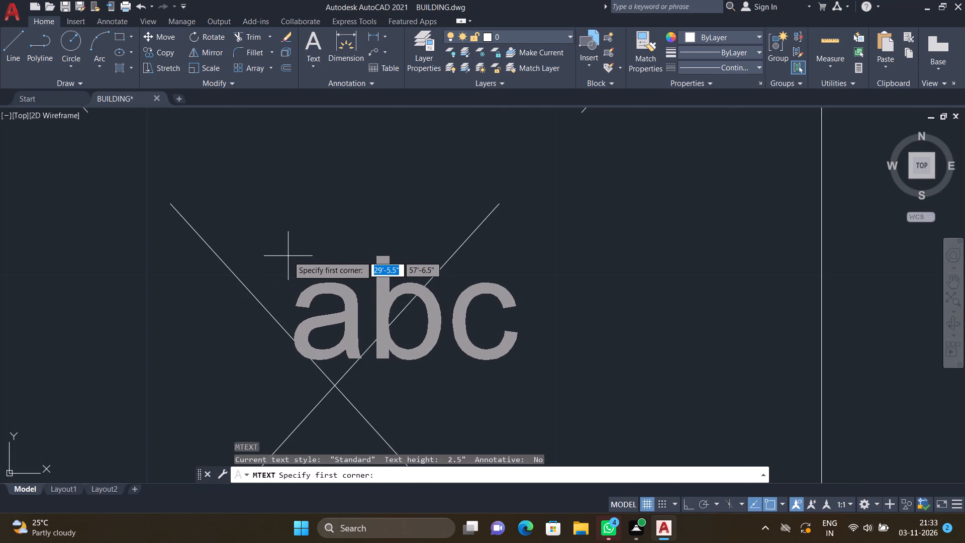
left_click(288, 256)
left_click(374, 328)
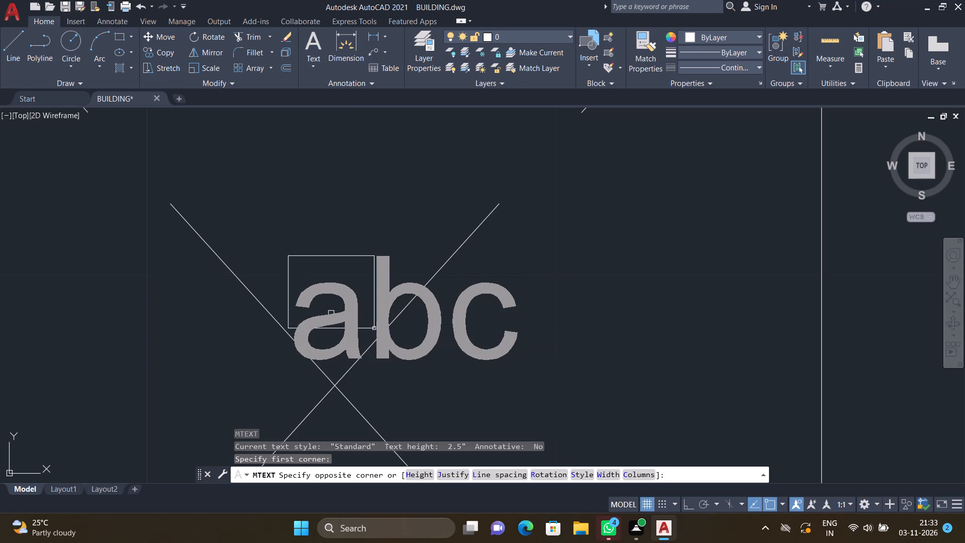
key("d")
key("Return")
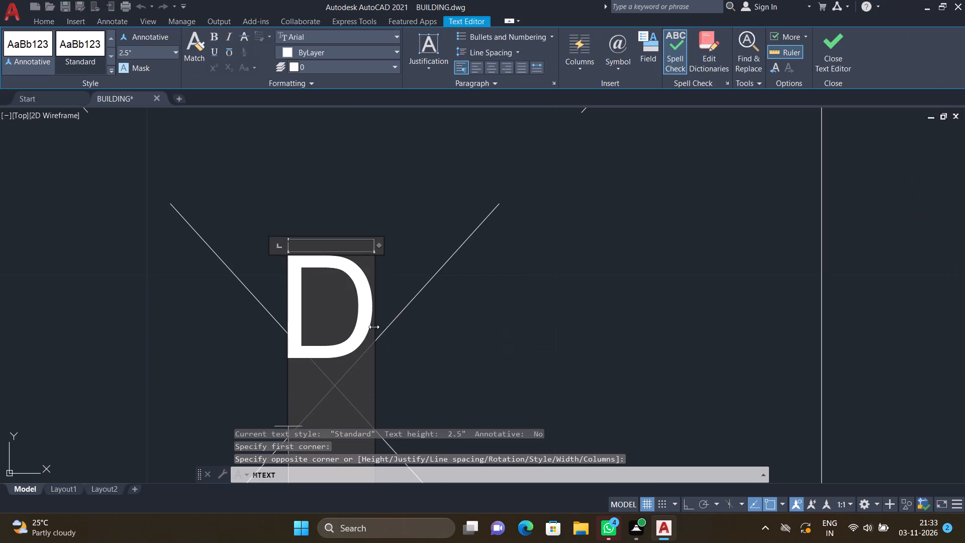
key("Escape")
left_click(500, 265)
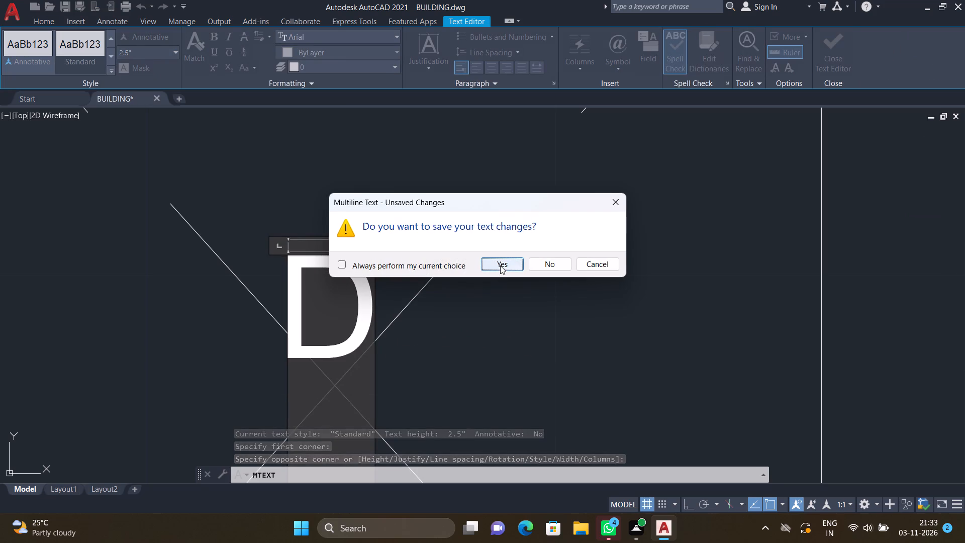
Add a two-line multiline text label reading M.TOILET and 5'0"*9'0" in the empty upper compartment of the toilet beside M.BEDROOM.
scroll(498, 265, "down", 4)
scroll(447, 298, "down", 4)
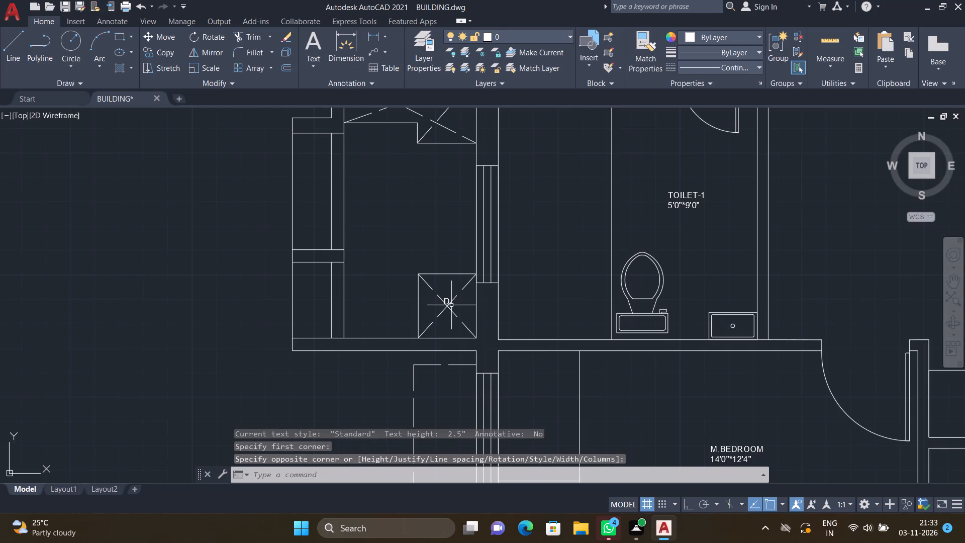
scroll(444, 305, "down", 4)
scroll(480, 349, "up", 2)
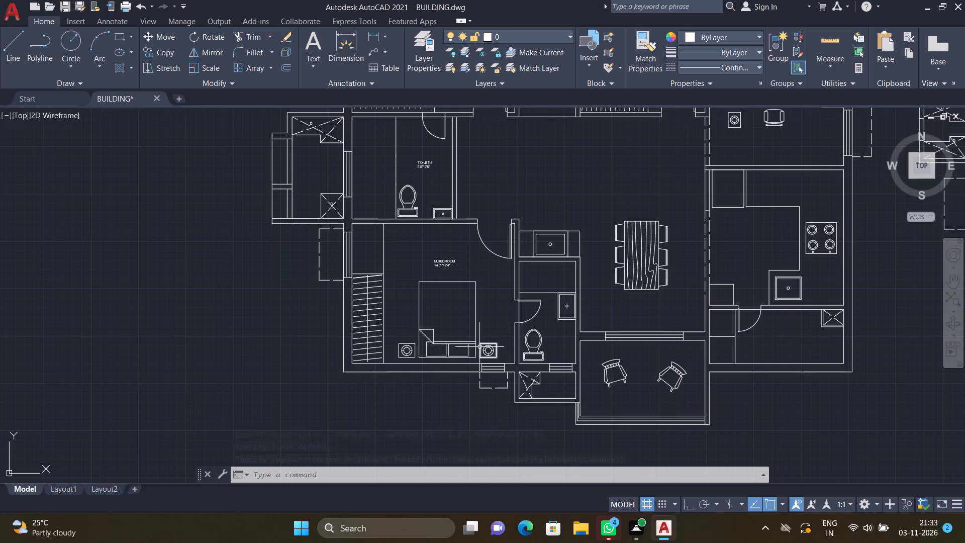
scroll(549, 283, "up", 1)
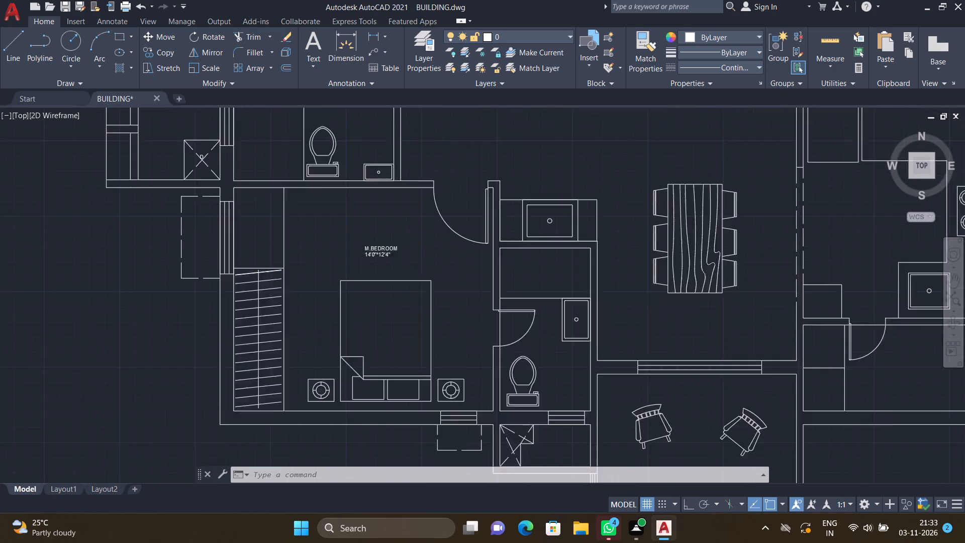
scroll(549, 283, "up", 1)
type("MT")
key("Return")
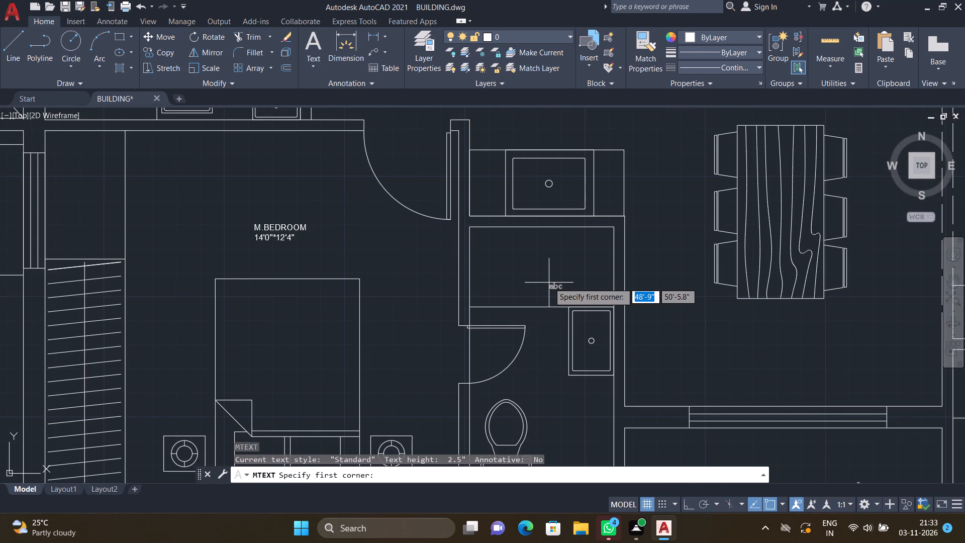
left_click(484, 244)
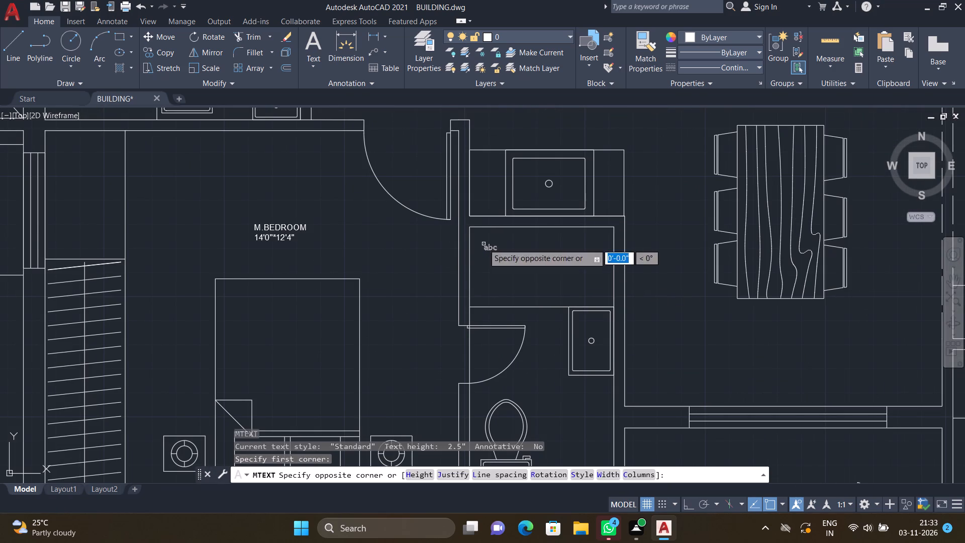
left_click(598, 296)
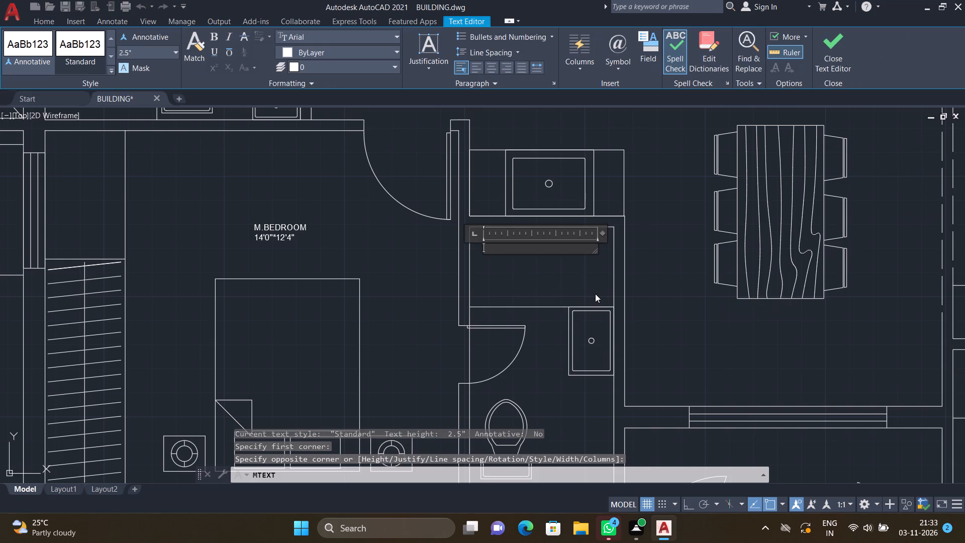
key("m")
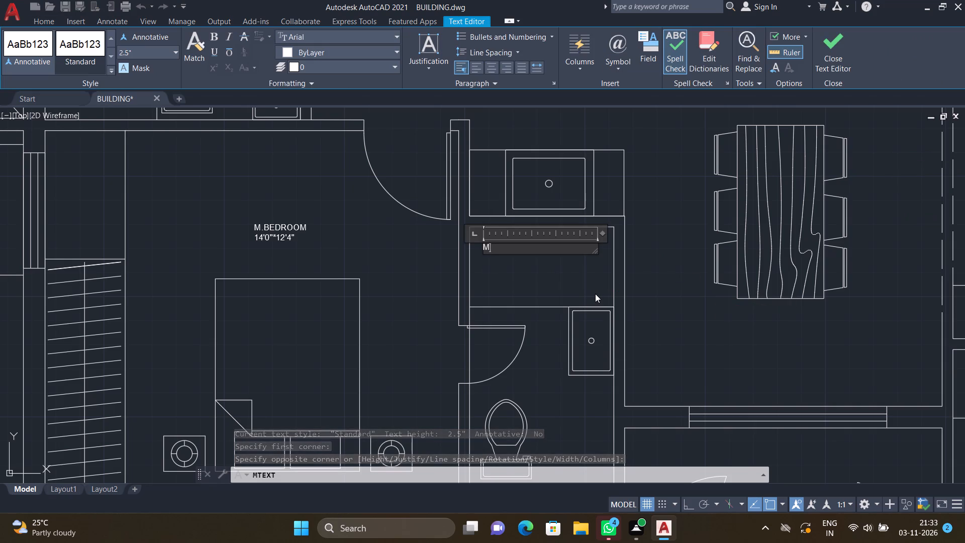
key("period")
type("TOILET")
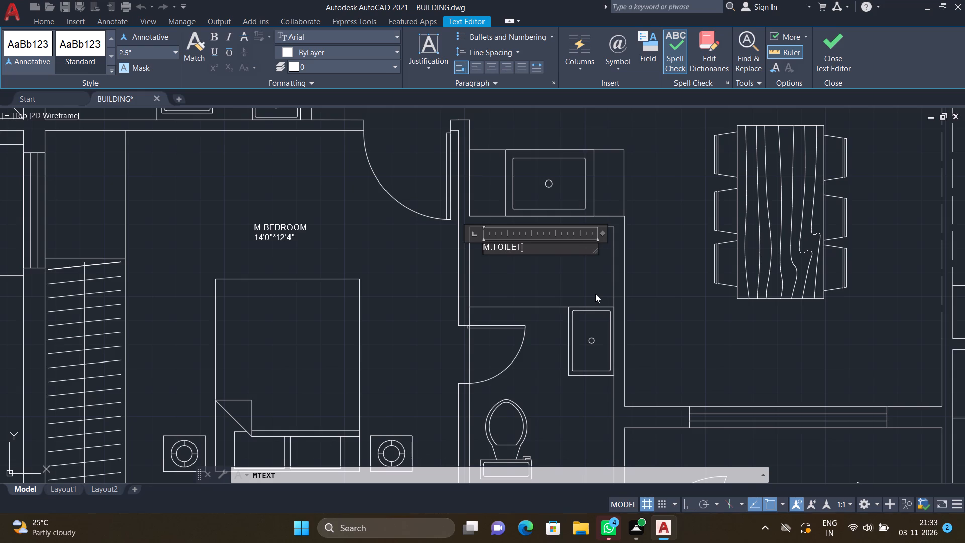
key("Return")
scroll(537, 276, "up", 2)
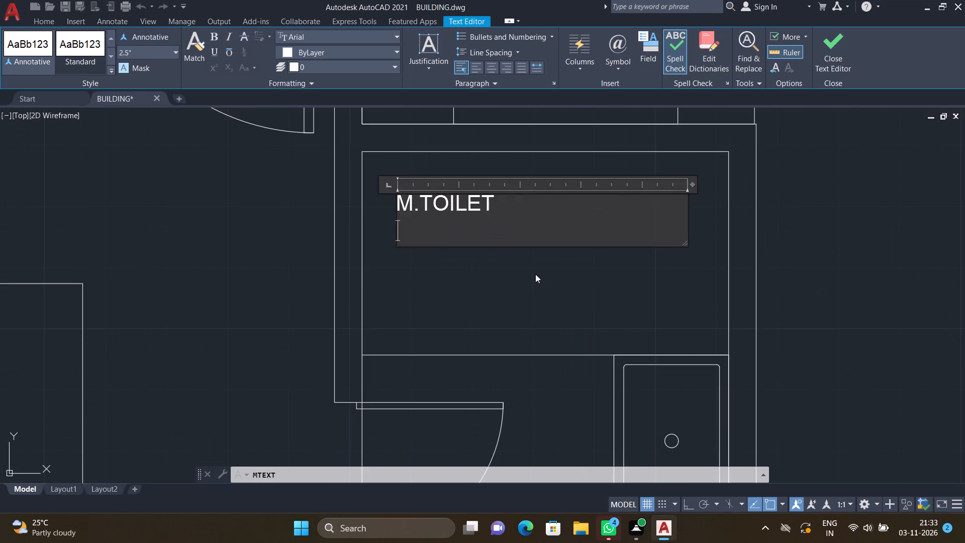
type("5'0\"*")
type("9'")
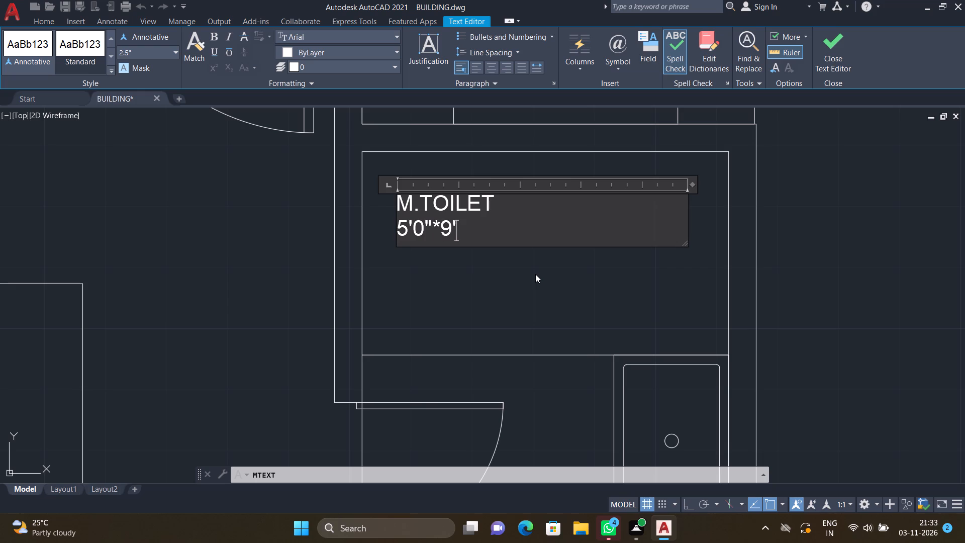
type("0\"")
key("Return")
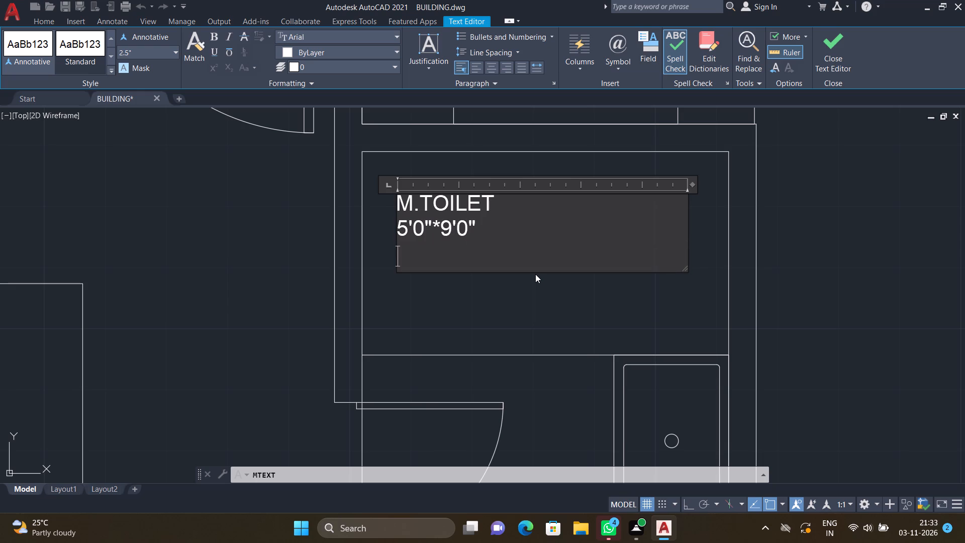
key("Escape")
left_click(492, 268)
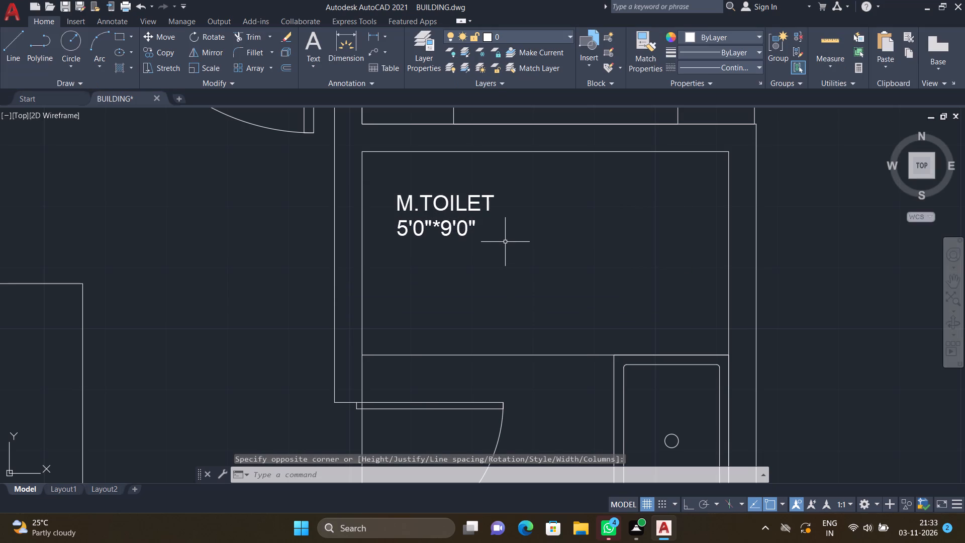
Move the M.TOILET label to about the middle of the toilet's upper compartment.
key("m")
key("Return")
left_click_drag(502, 248, 497, 246)
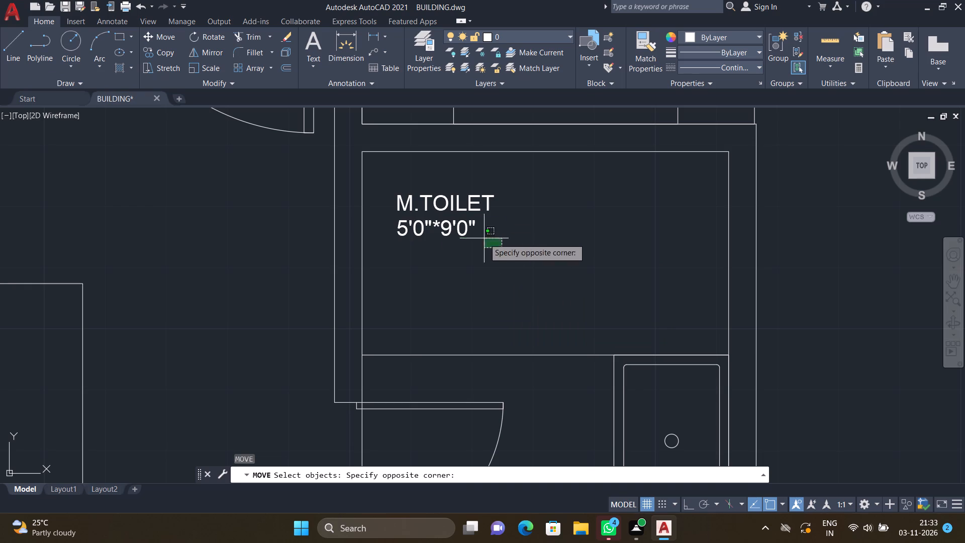
scroll(387, 190, "up", 2)
left_click(386, 182)
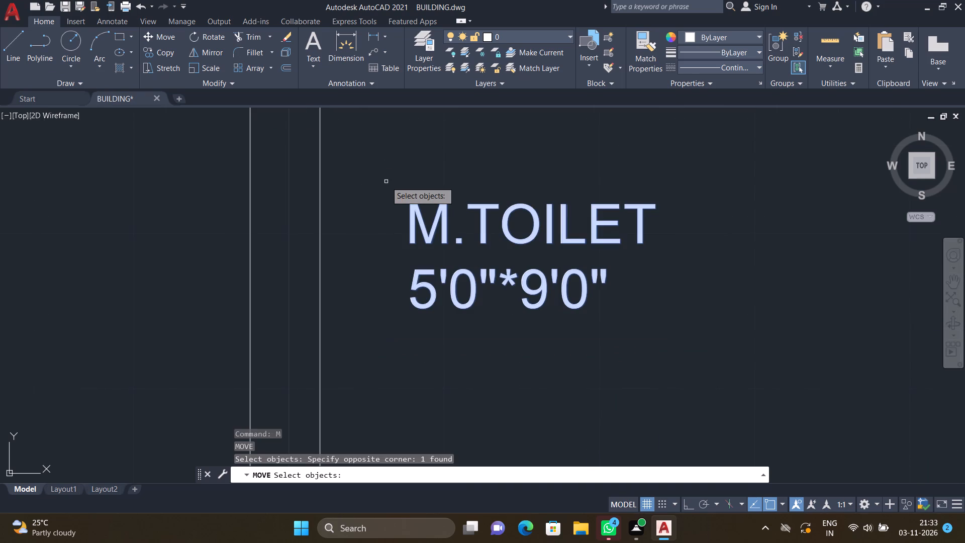
key("Return")
left_click_drag(416, 304, 419, 305)
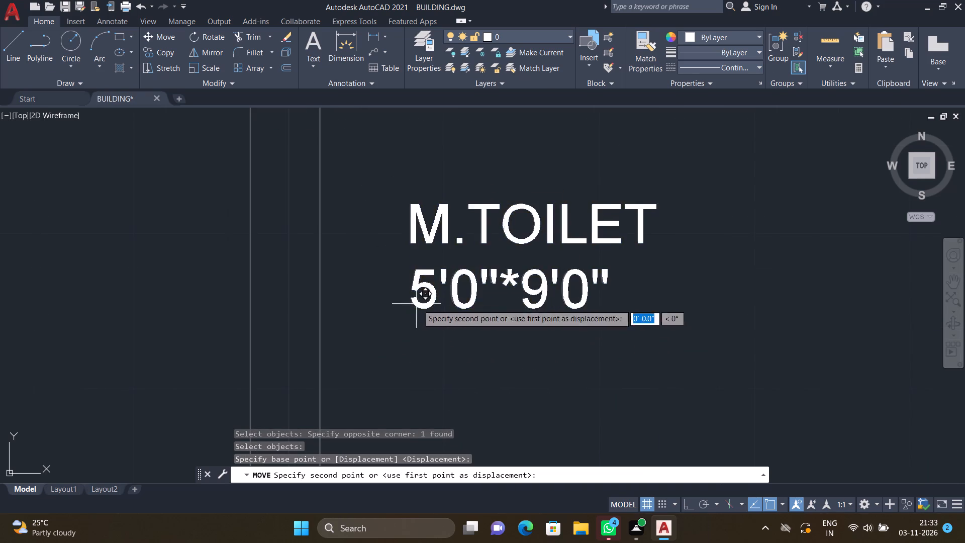
left_click_drag(419, 305, 420, 306)
scroll(519, 331, "down", 2)
left_click(585, 352)
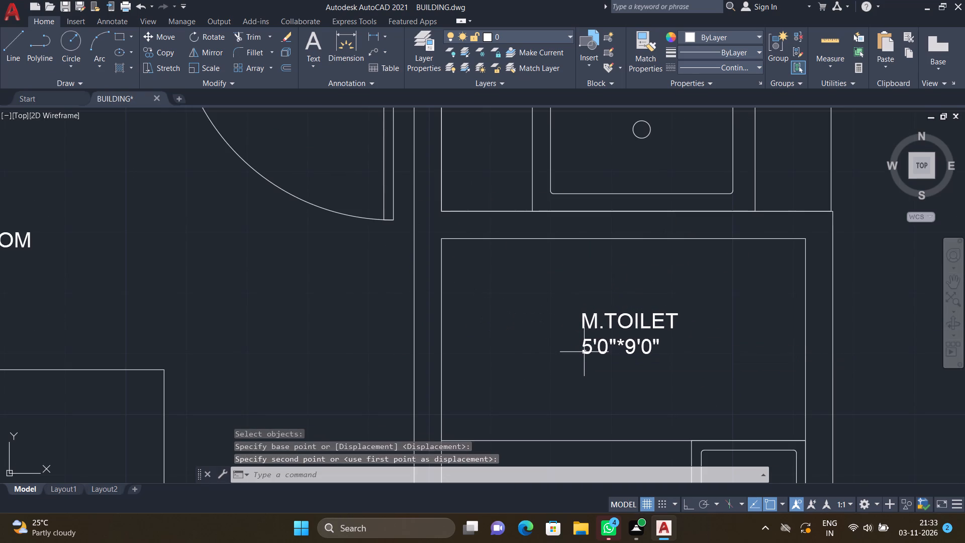
Add a multiline text label reading D where the dashed diagonals cross in the L-shaped shaft below M.TOILET.
scroll(551, 345, "down", 4)
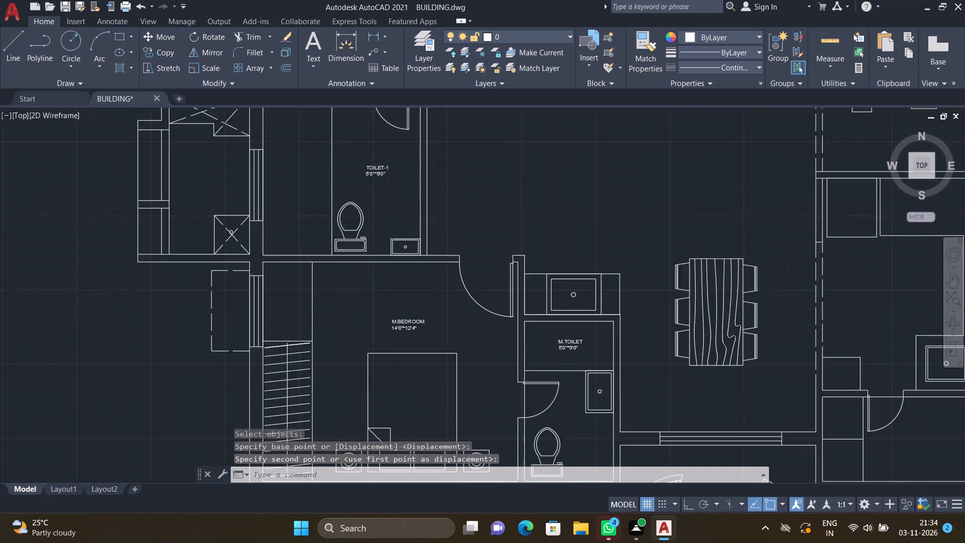
scroll(552, 424, "down", 1)
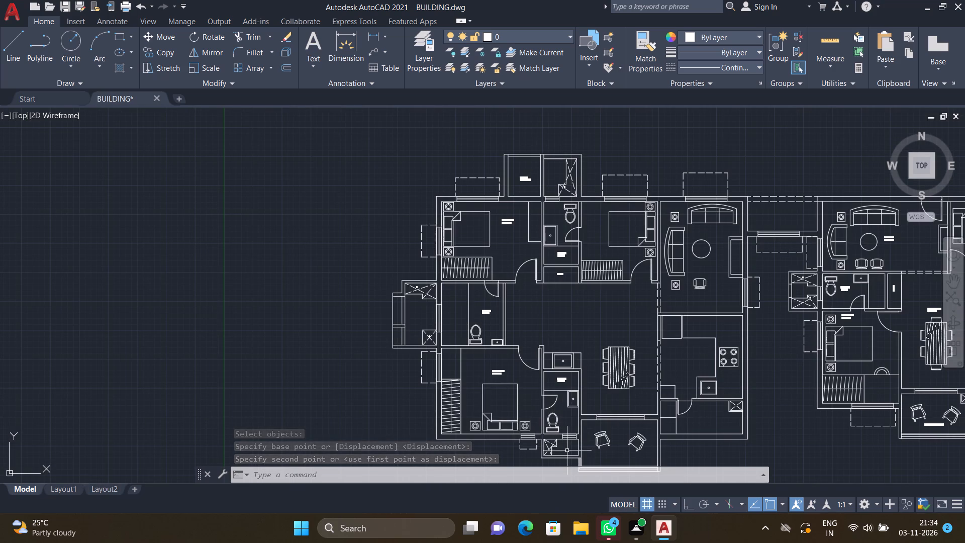
scroll(553, 469, "up", 7)
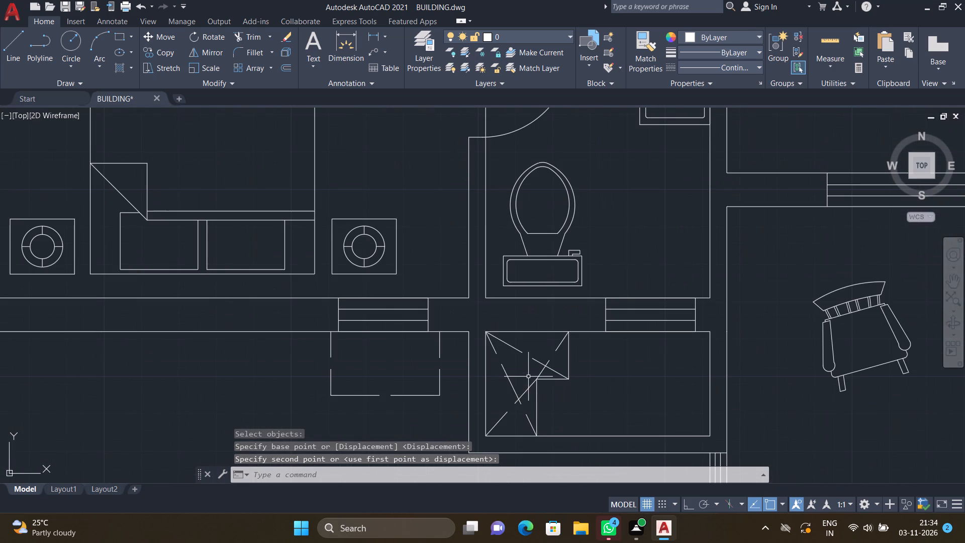
scroll(528, 375, "up", 2)
type("MT")
key("Return")
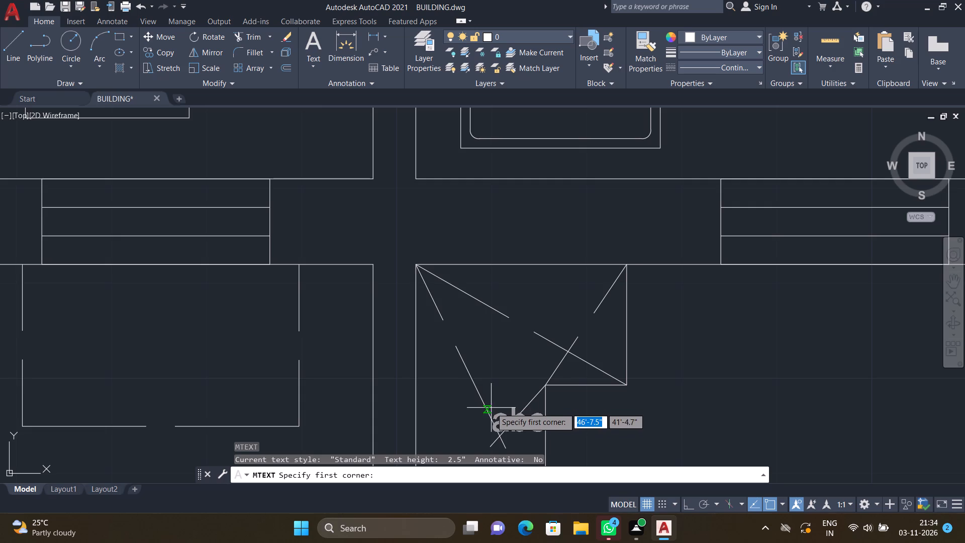
scroll(497, 407, "up", 3)
left_click(480, 381)
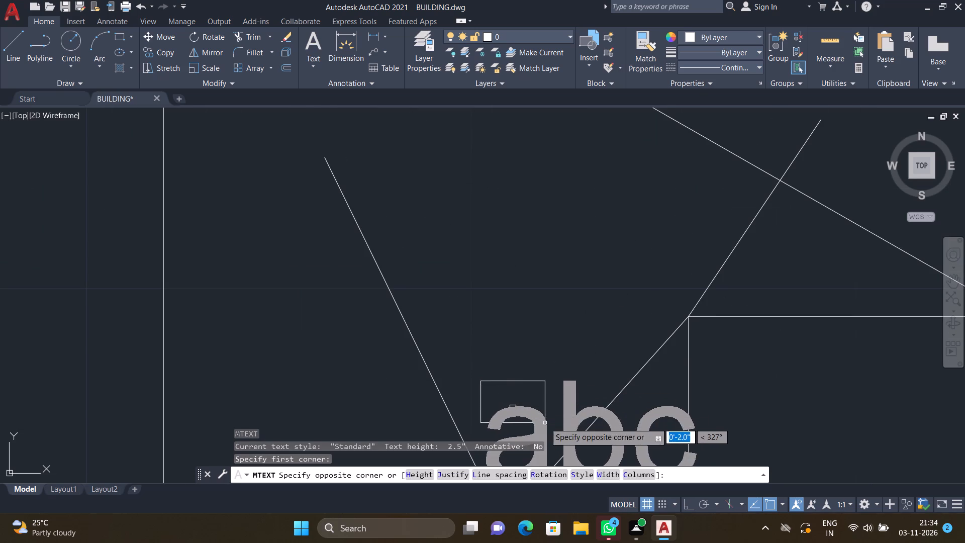
left_click(545, 423)
key("d")
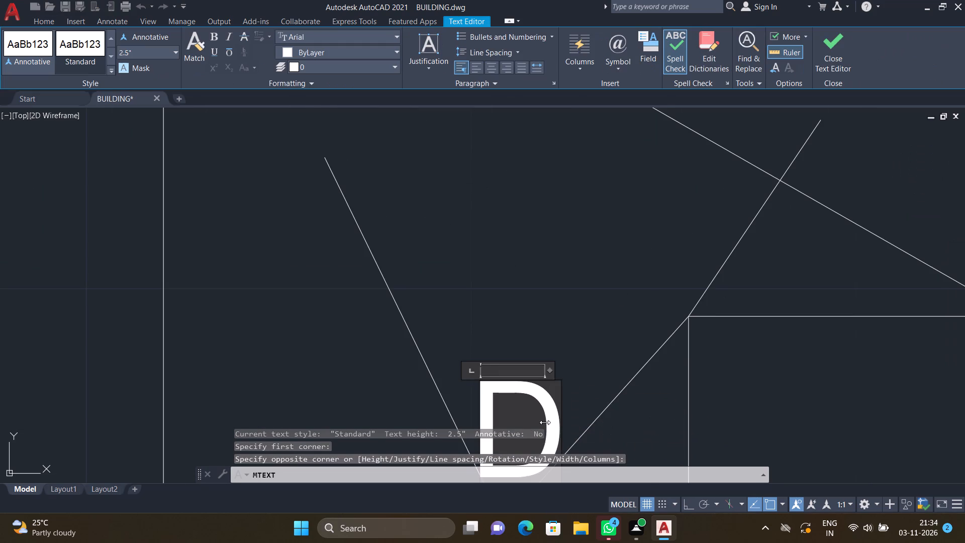
key("Return")
key("Escape")
left_click(498, 257)
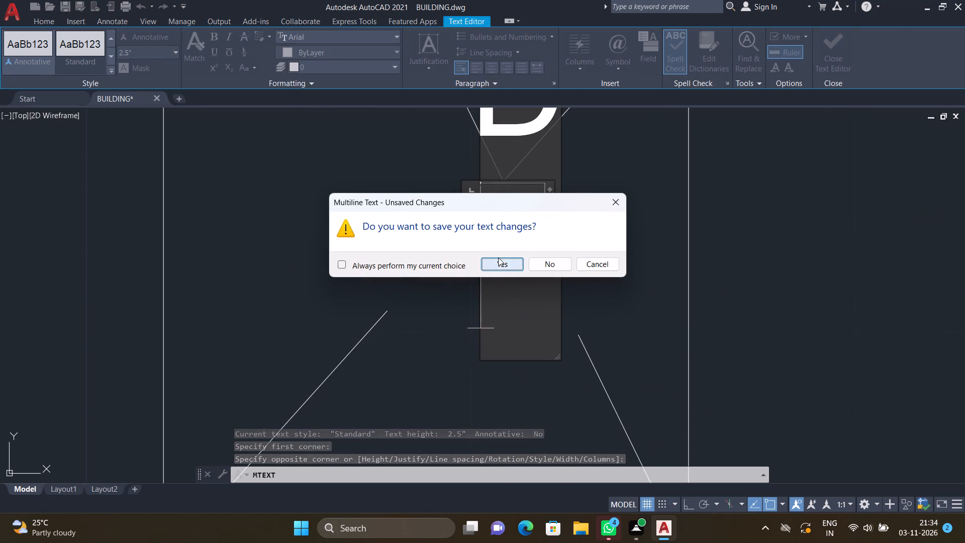
Add a multiline text label reading 6'8" WIDE BALCONY below the two chairs in the balcony beside the M.TOILET shaft.
scroll(511, 275, "down", 4)
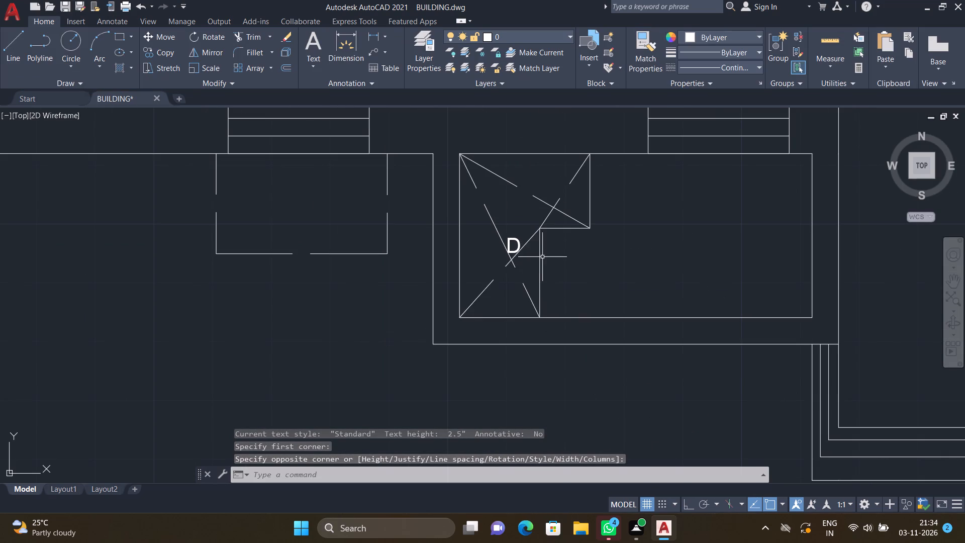
scroll(542, 257, "down", 4)
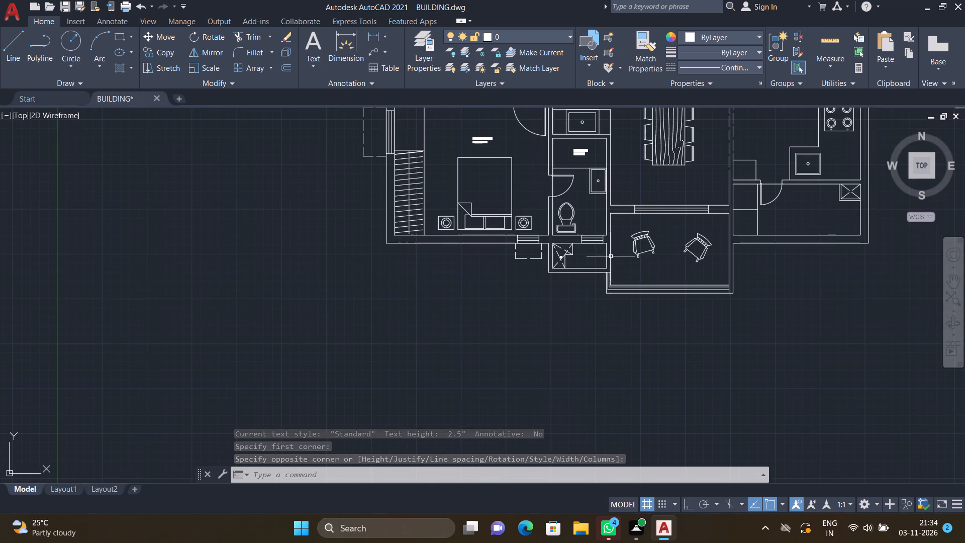
scroll(674, 224, "down", 2)
scroll(678, 247, "up", 4)
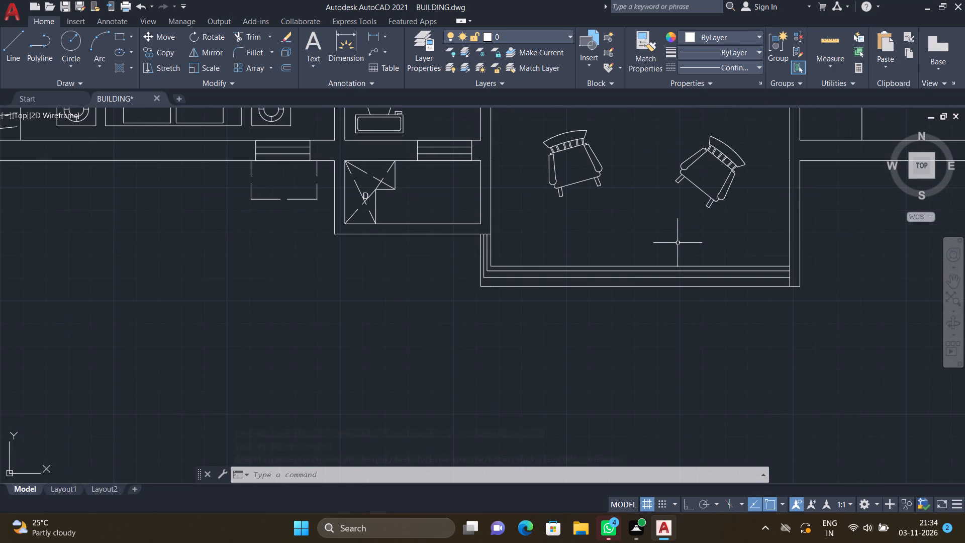
type("MT")
key("Return")
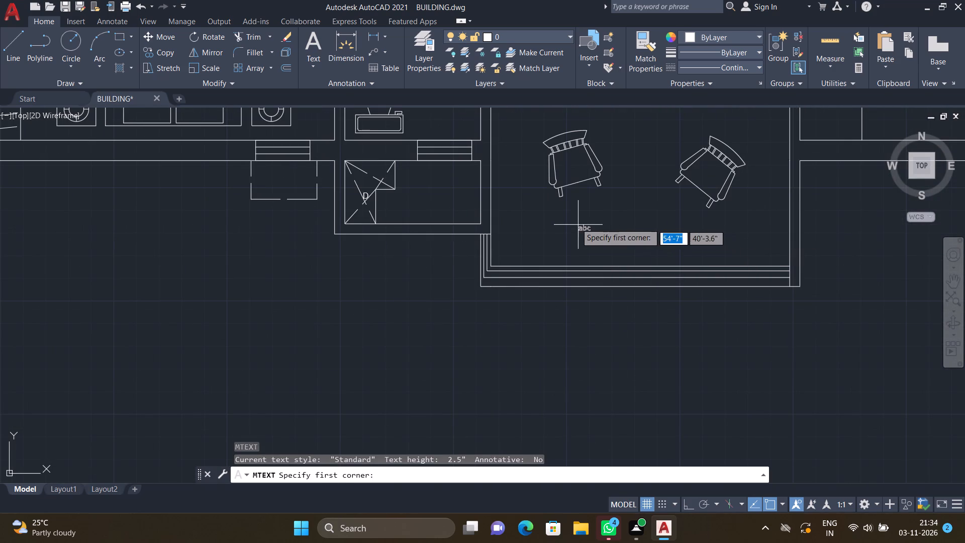
scroll(555, 217, "up", 2)
left_click_drag(546, 206, 552, 212)
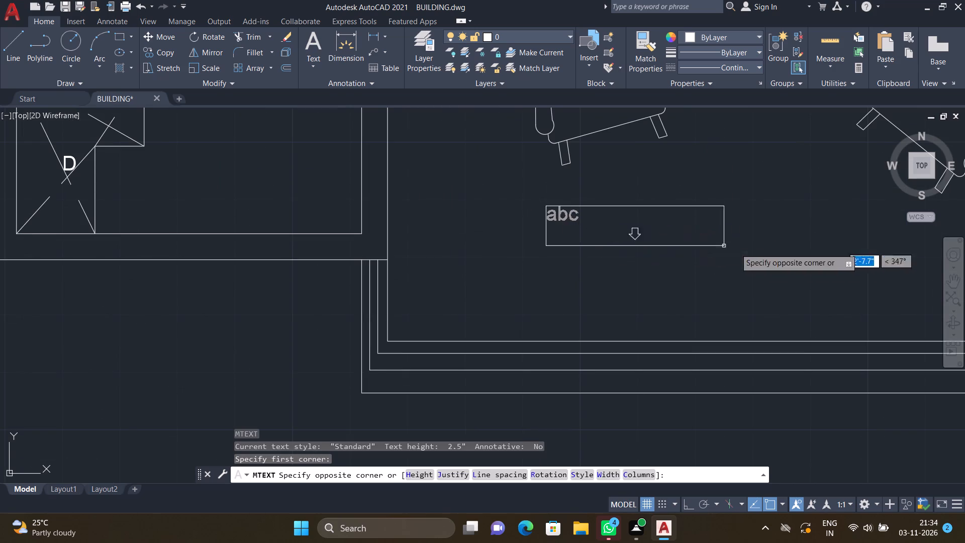
scroll(792, 265, "down", 2)
scroll(872, 268, "up", 1)
left_click(893, 269)
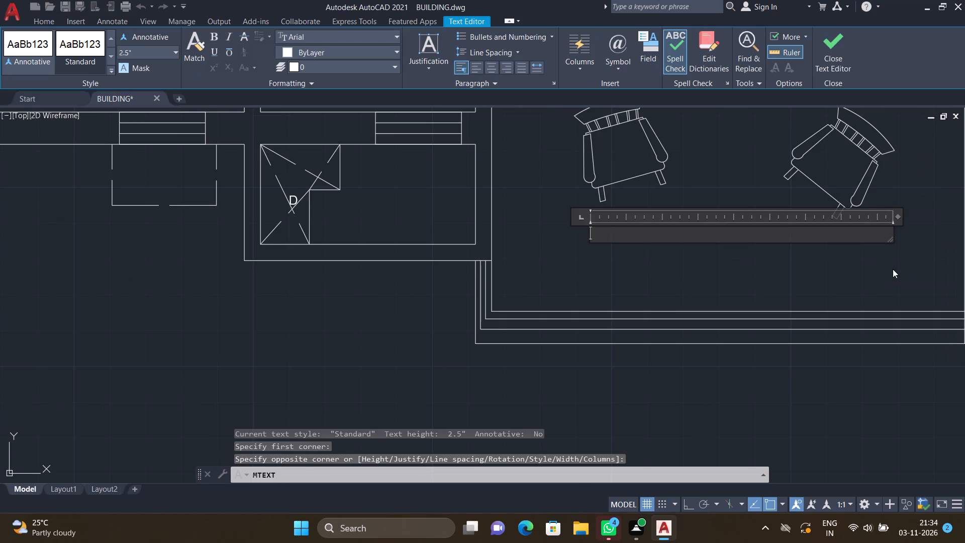
type("6'")
type("8\"")
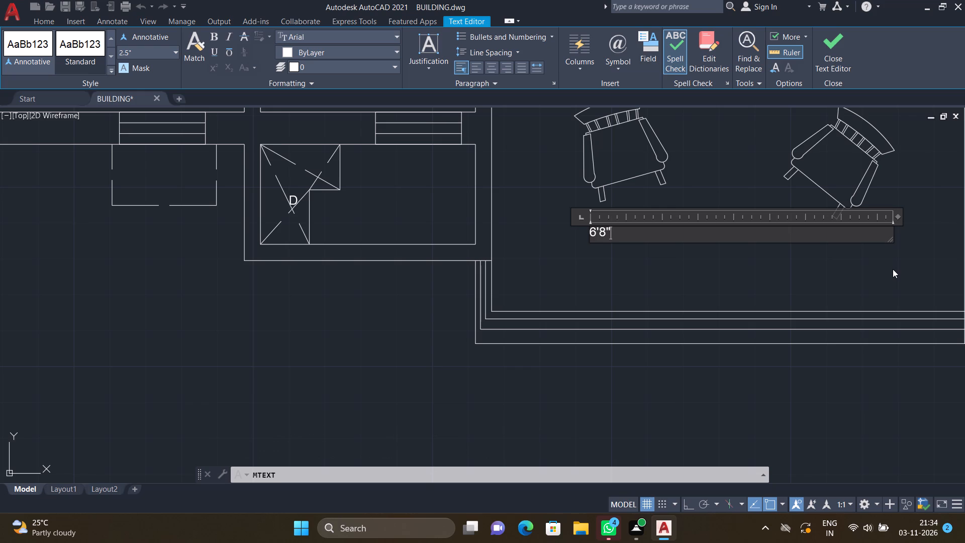
key("space")
type("WIDE")
key("space")
type("BALCONY")
key("Return")
key("Escape")
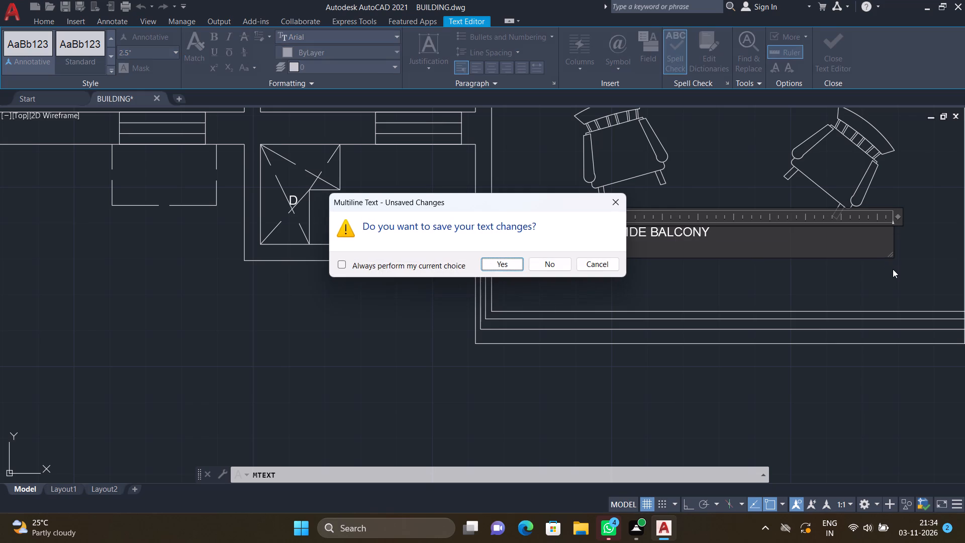
left_click(494, 263)
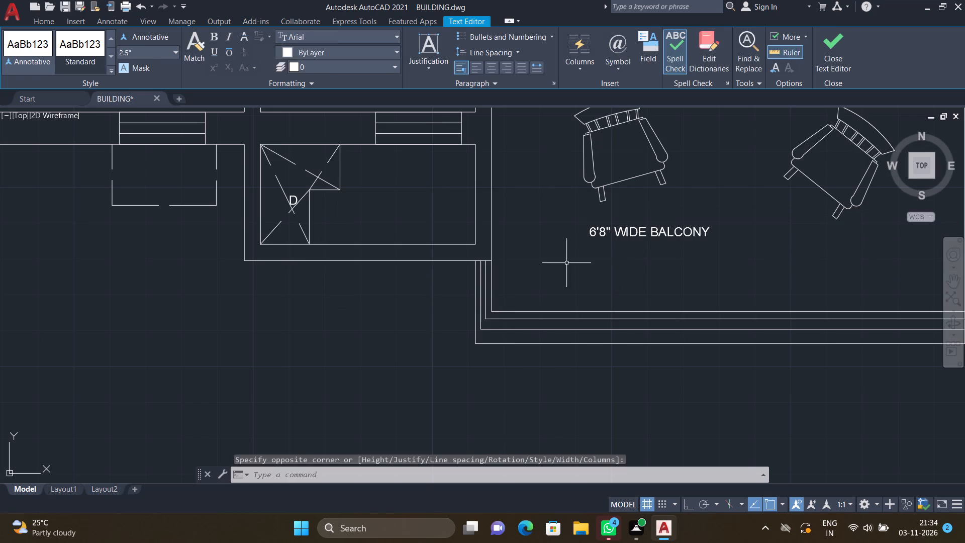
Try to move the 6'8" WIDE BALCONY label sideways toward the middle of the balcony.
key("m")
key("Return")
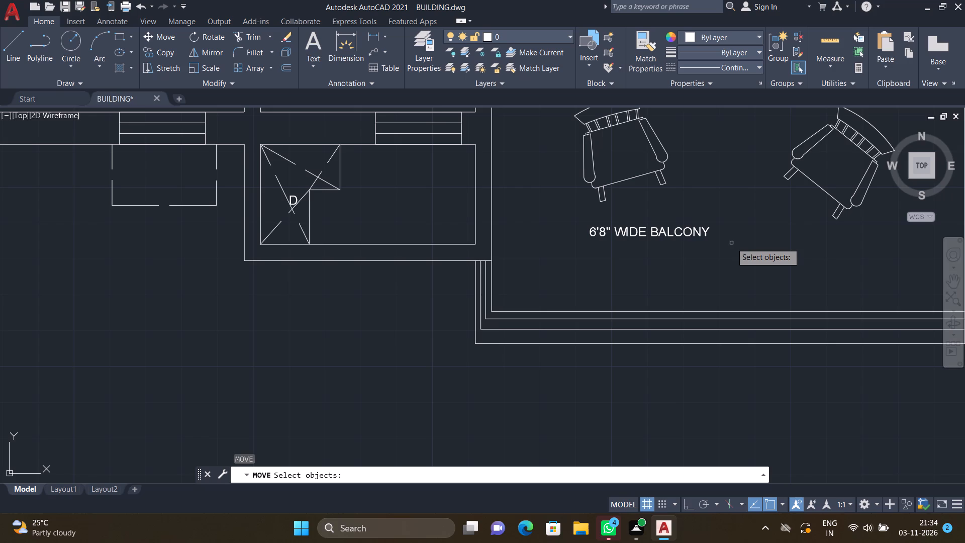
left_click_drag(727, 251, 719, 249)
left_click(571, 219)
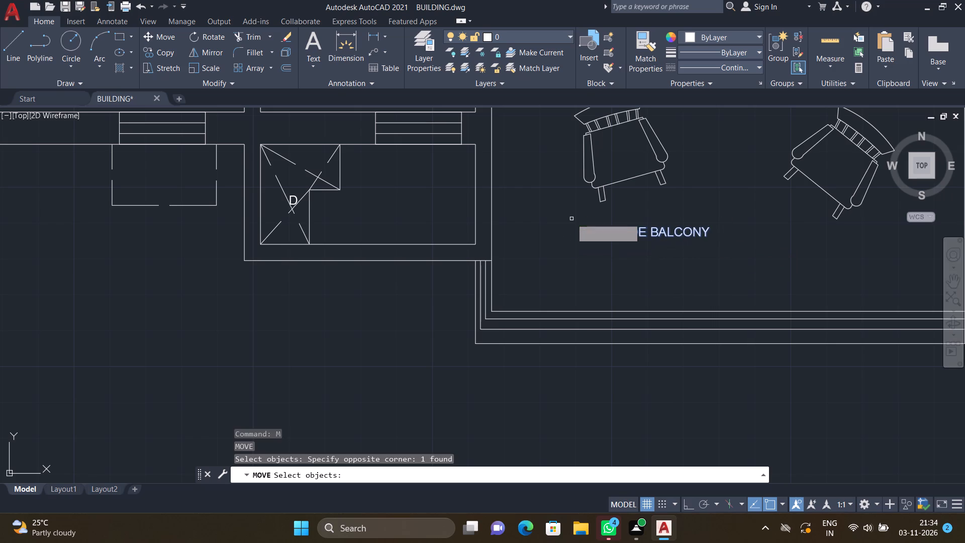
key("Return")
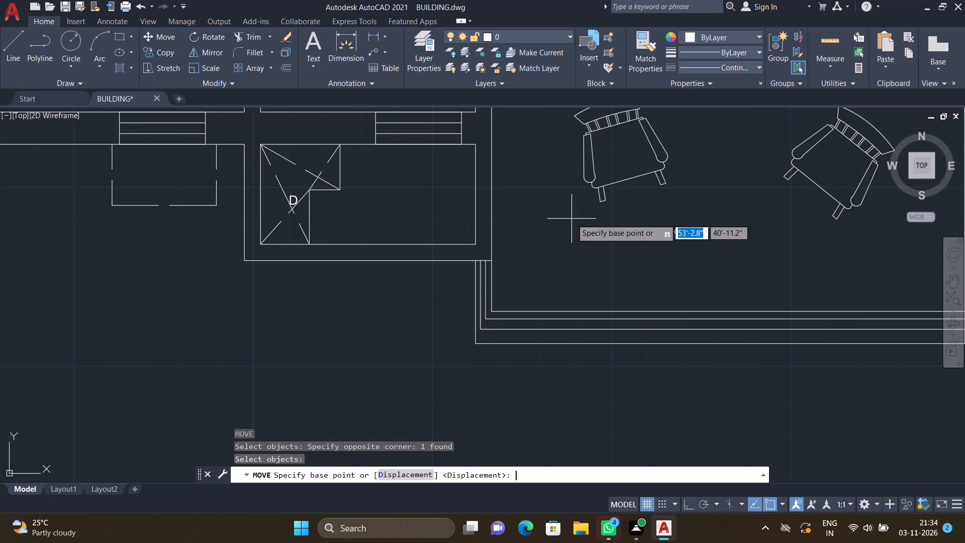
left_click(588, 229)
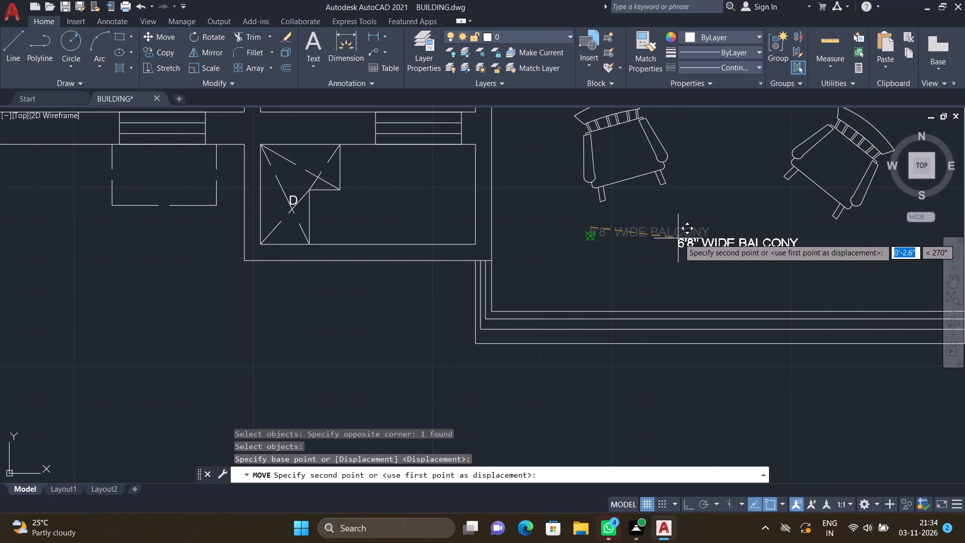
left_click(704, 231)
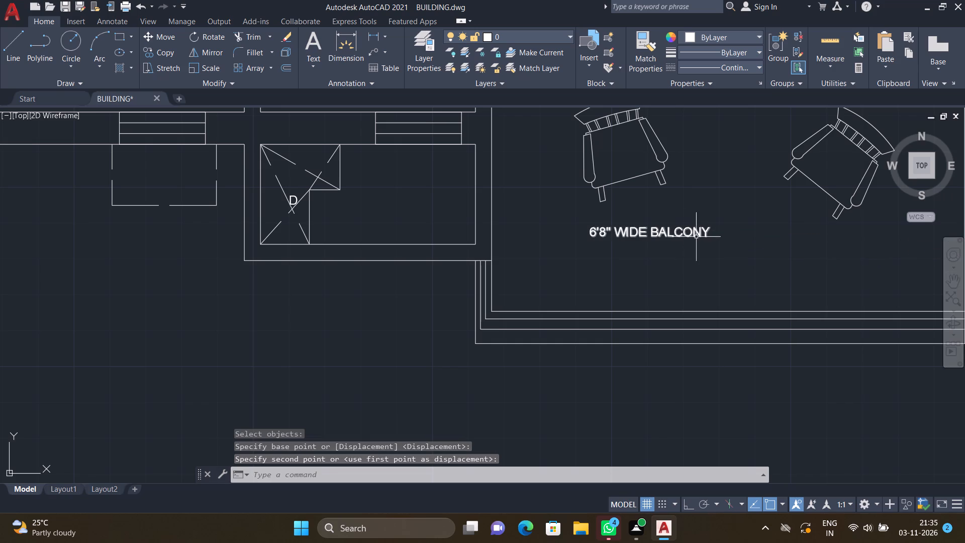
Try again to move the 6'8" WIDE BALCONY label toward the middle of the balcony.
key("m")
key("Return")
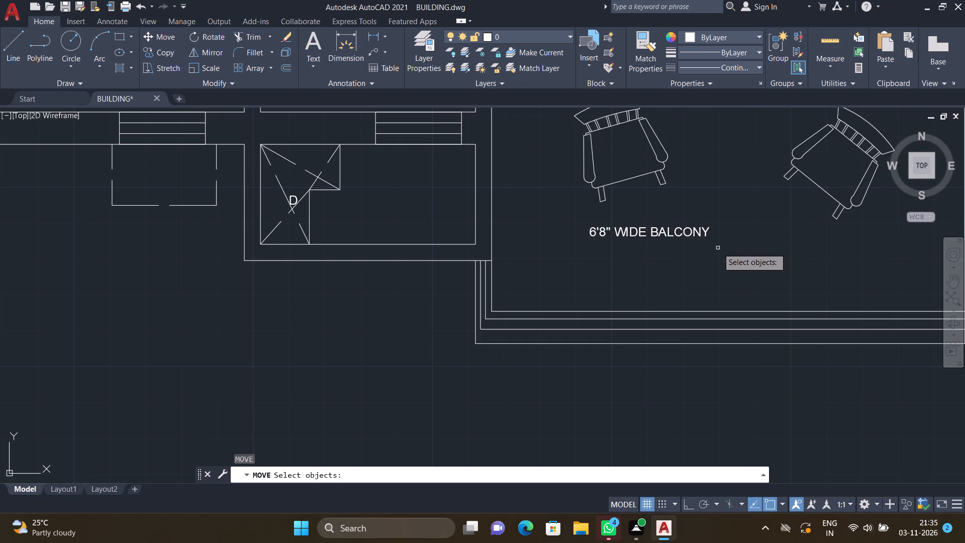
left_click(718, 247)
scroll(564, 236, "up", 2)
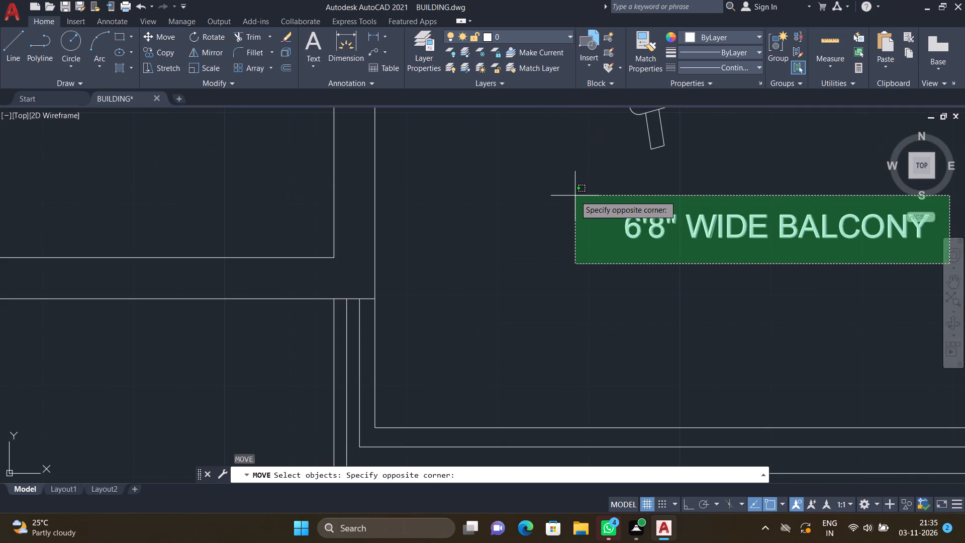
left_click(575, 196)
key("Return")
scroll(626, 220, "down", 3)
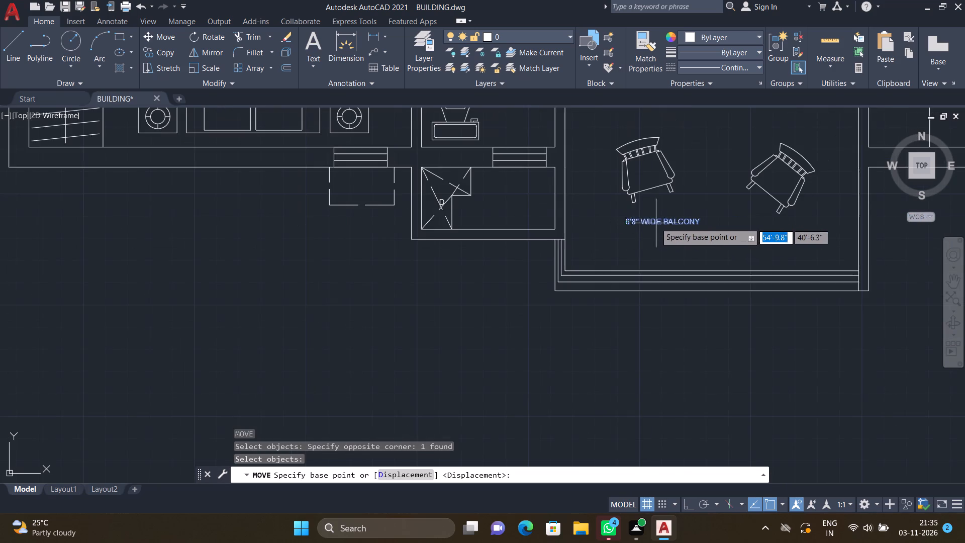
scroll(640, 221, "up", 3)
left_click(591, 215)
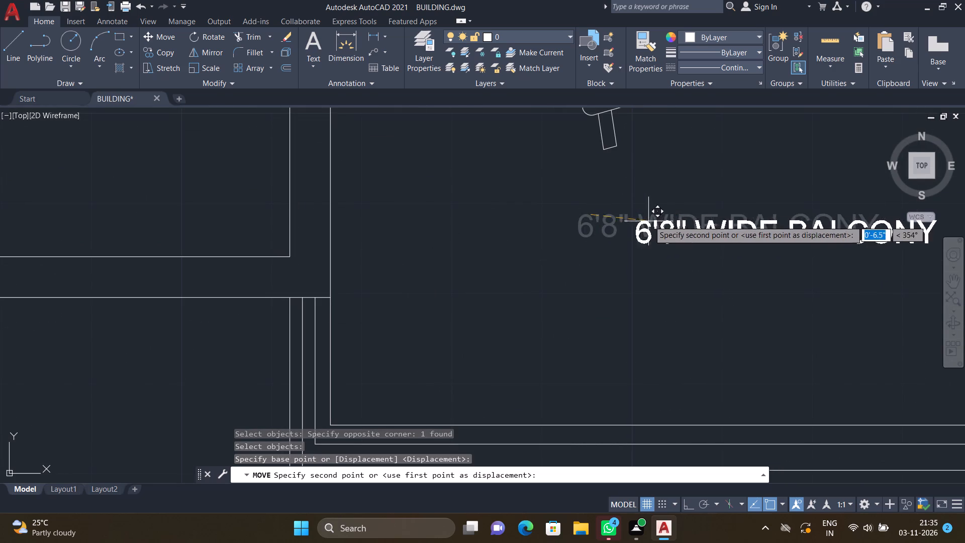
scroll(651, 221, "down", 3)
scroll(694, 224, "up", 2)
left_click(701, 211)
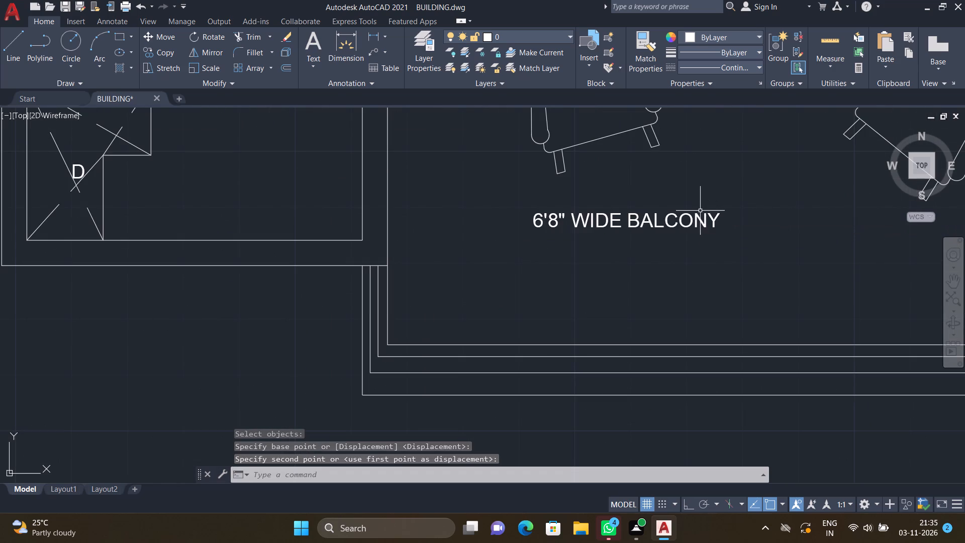
Move the 6'8" WIDE BALCONY label to about the middle of the balcony's width, just below and between the two chairs.
key("m")
key("Return")
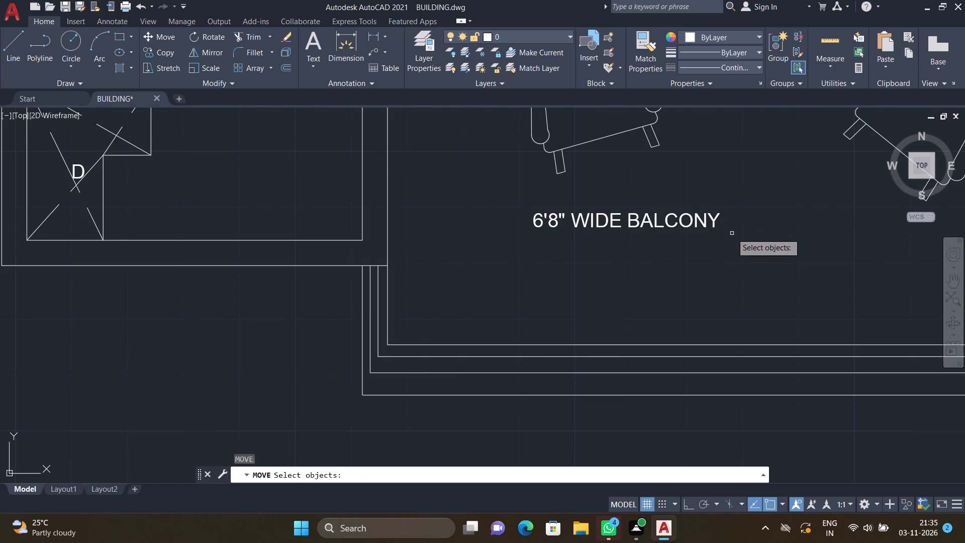
left_click(732, 233)
left_click(525, 199)
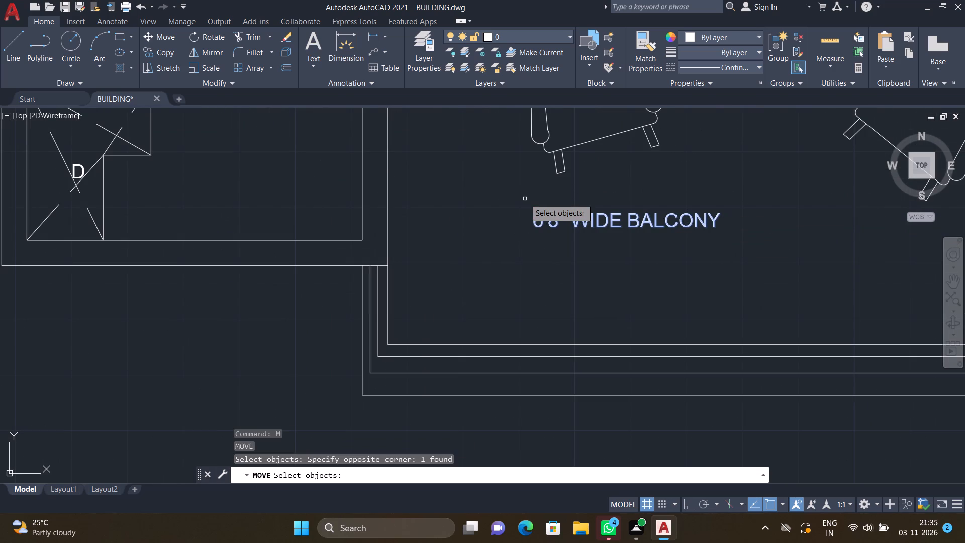
key("Return")
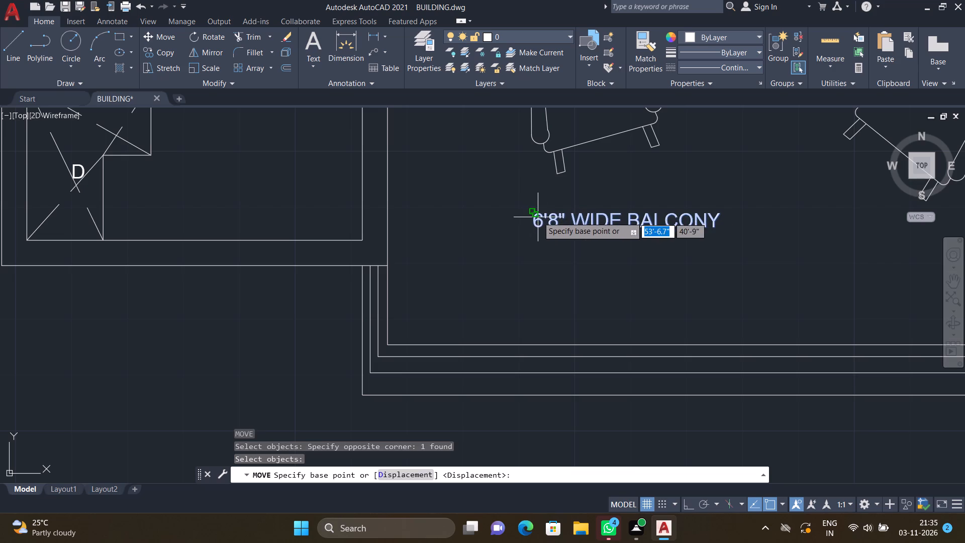
left_click(538, 217)
left_click(690, 195)
Add a multiline text label reading 4'9" W UTILITY below the door swing in the utility area beside the balcony.
scroll(590, 207, "down", 2)
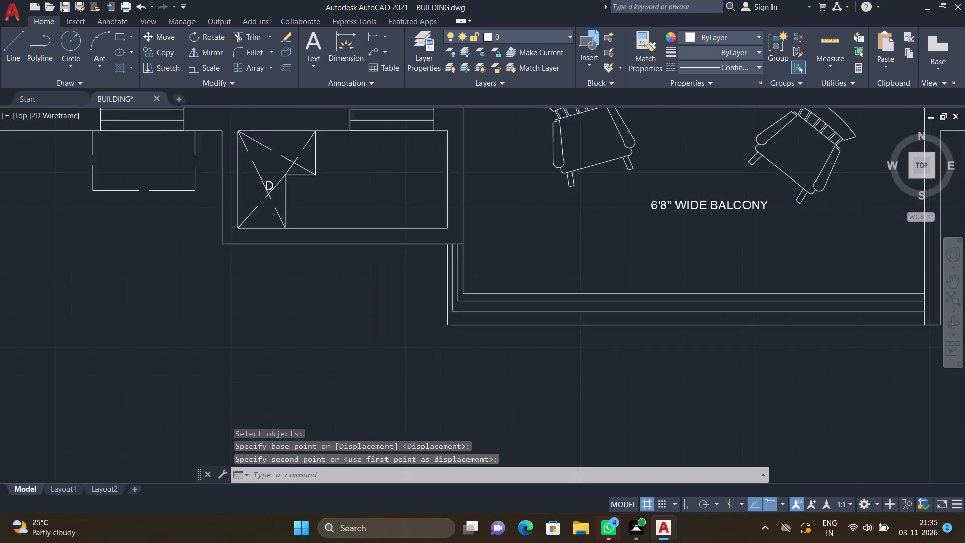
scroll(590, 207, "down", 1)
scroll(628, 167, "down", 3)
scroll(673, 154, "up", 3)
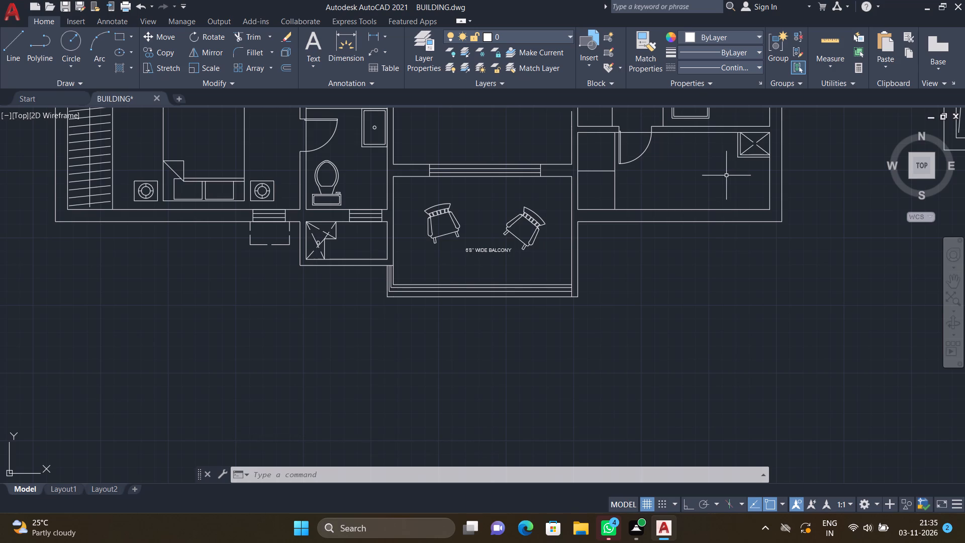
scroll(718, 176, "up", 1)
type("MT")
key("Return")
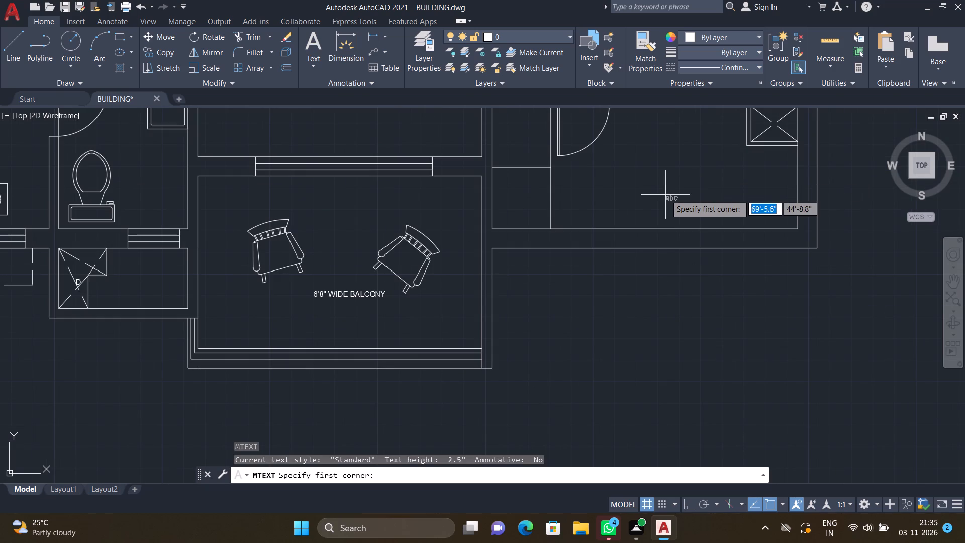
left_click(590, 166)
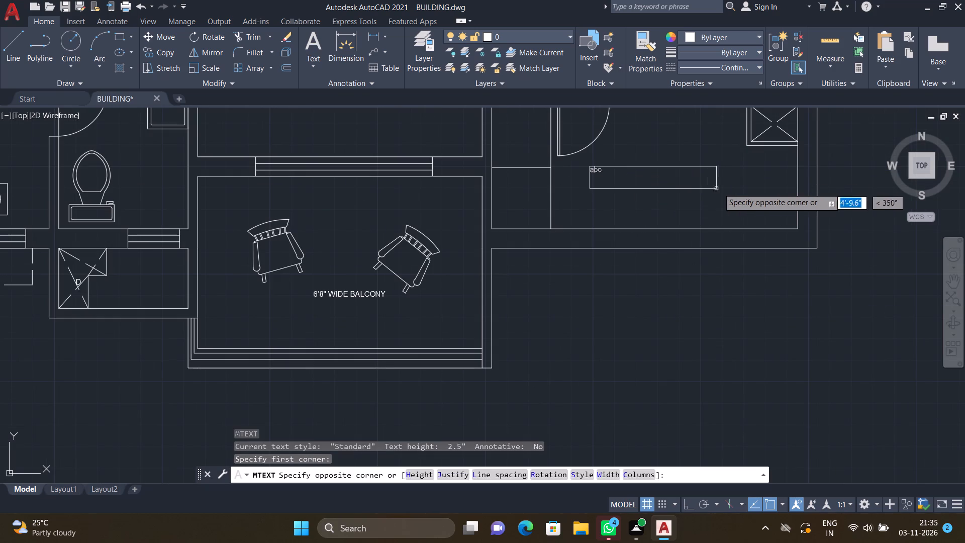
left_click(763, 200)
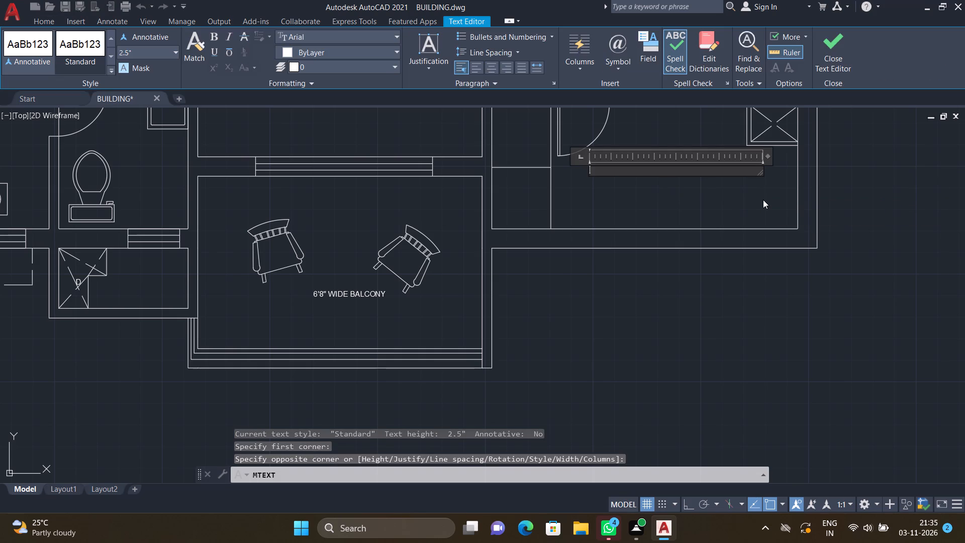
type("4'")
key("9")
key("shift+quotedbl")
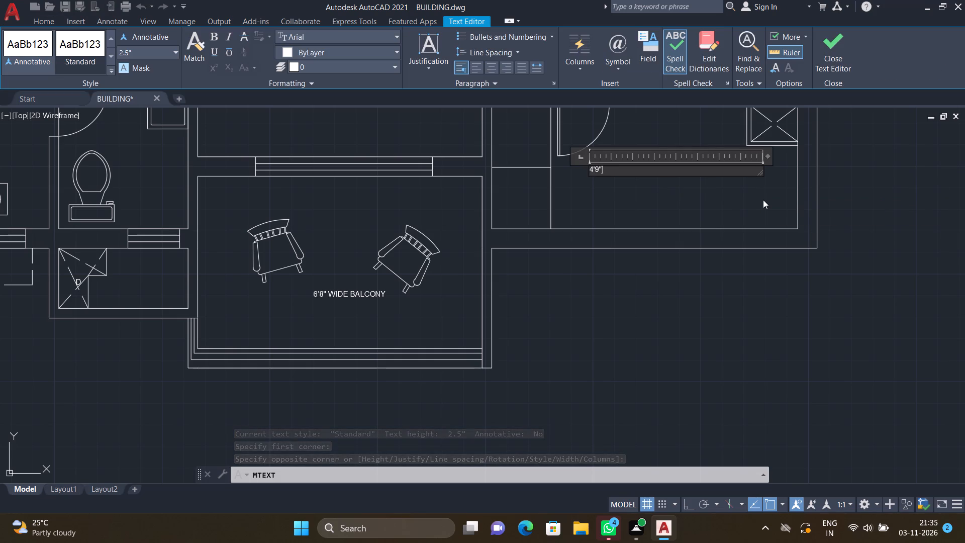
key("space")
type("W")
key("space")
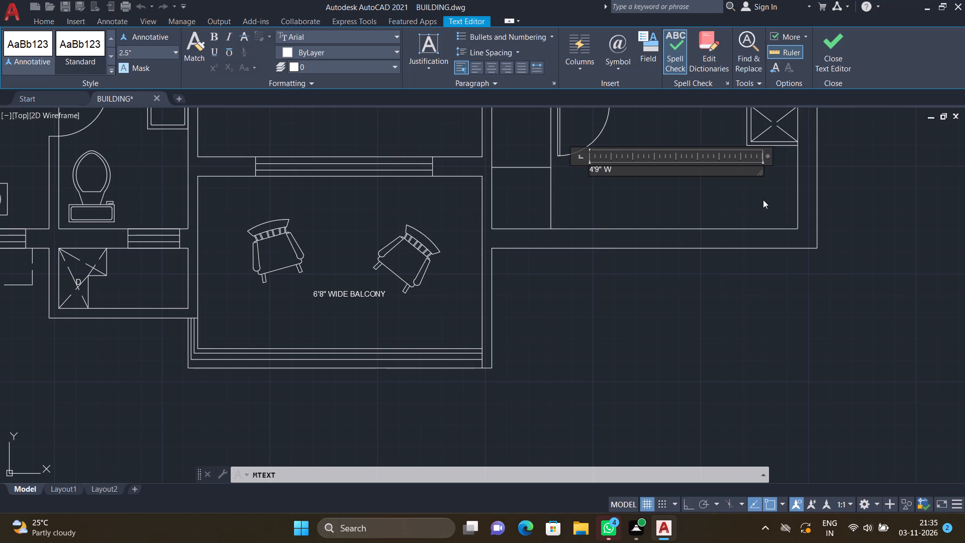
type("UTILITY")
key("Return")
key("Escape")
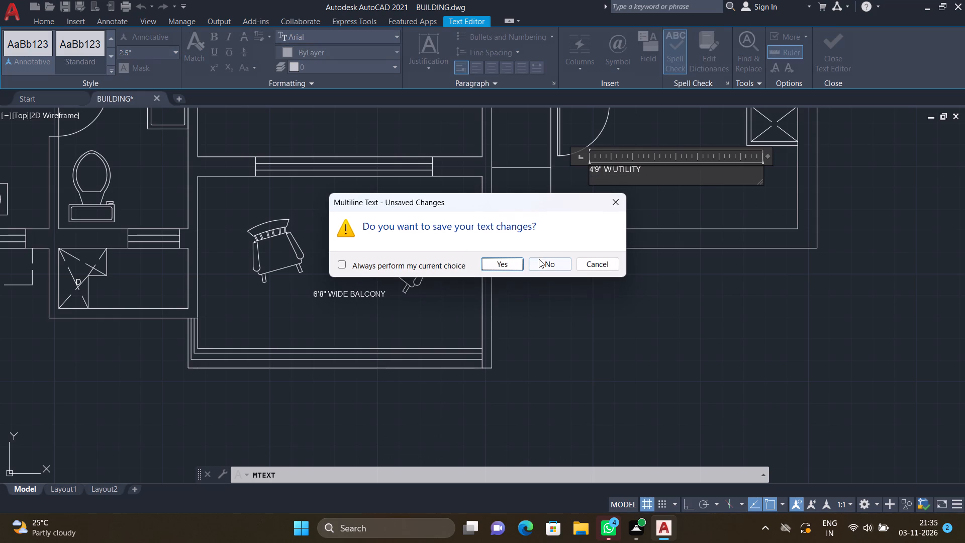
left_click(511, 271)
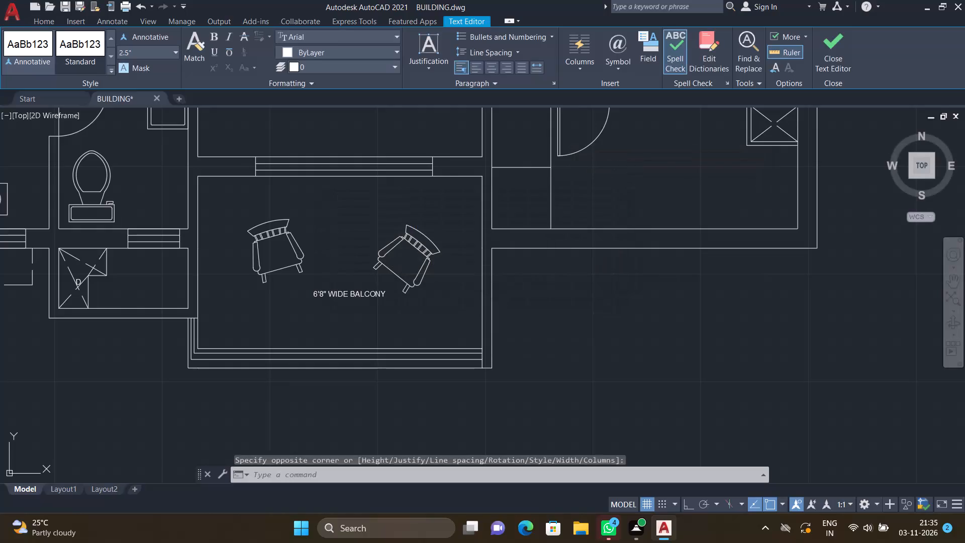
Move the 4'9" W UTILITY label to about the middle of the utility's open floor area.
key("m")
key("Return")
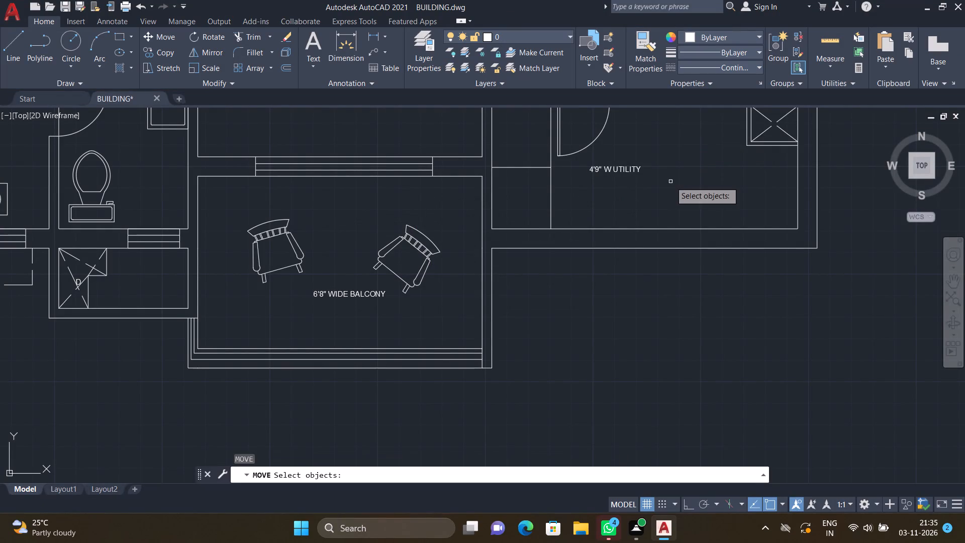
left_click_drag(646, 183, 642, 179)
scroll(583, 163, "up", 2)
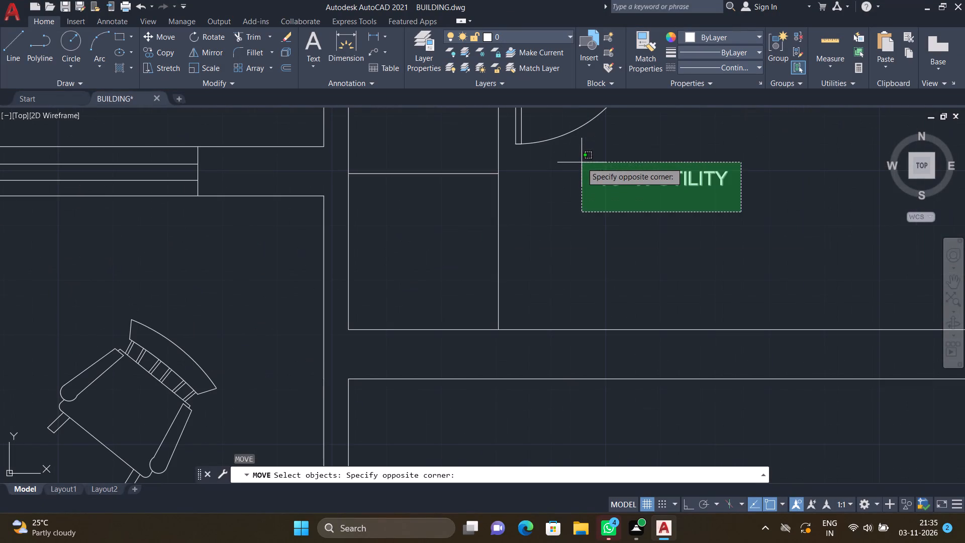
left_click(582, 162)
key("Return")
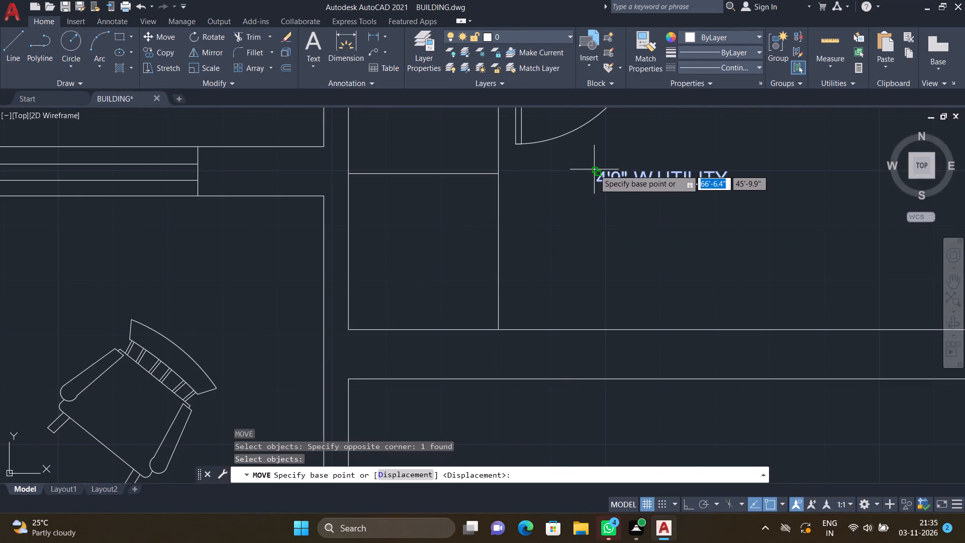
left_click(604, 172)
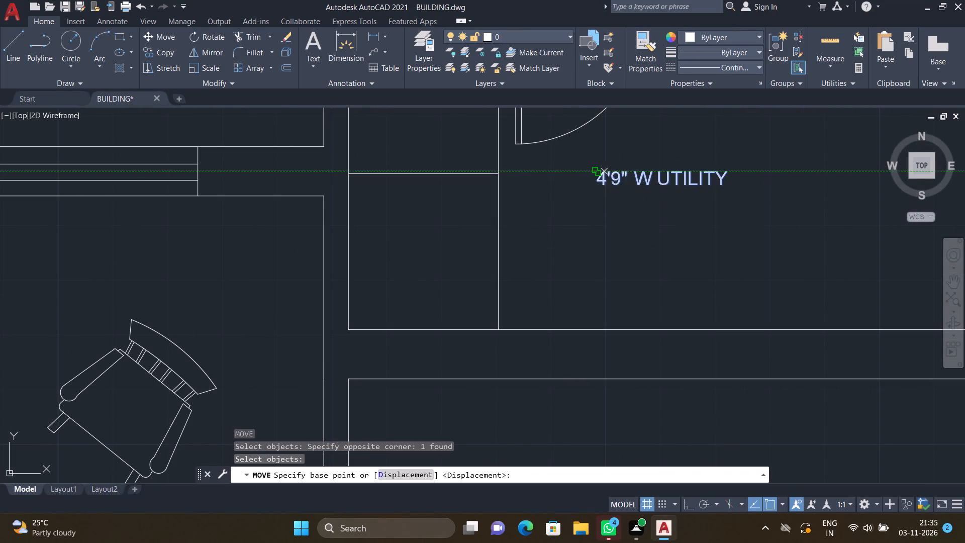
scroll(680, 186, "down", 3)
scroll(704, 192, "up", 1)
left_click(706, 193)
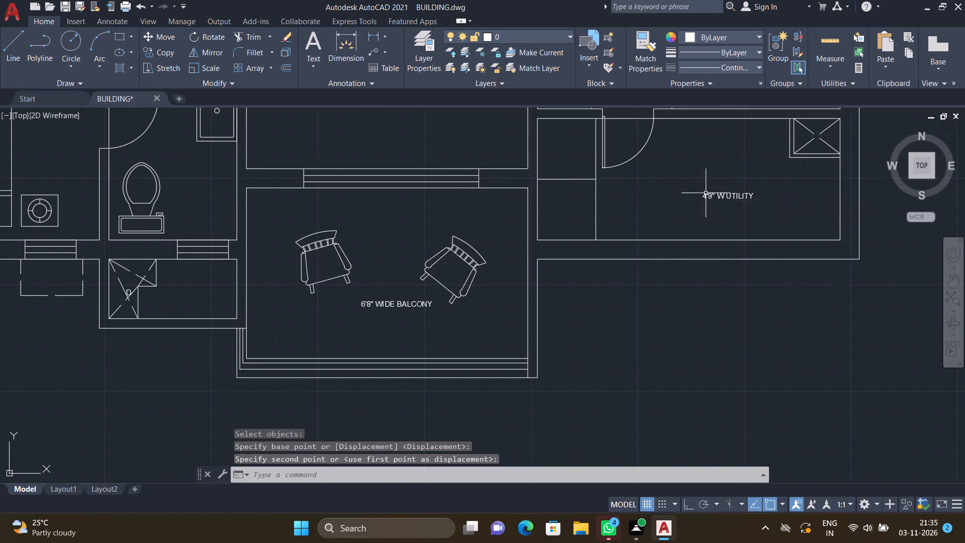
Add a multiline text label reading wm in the upper of the two appliance boxes in the utility area.
scroll(570, 154, "up", 2)
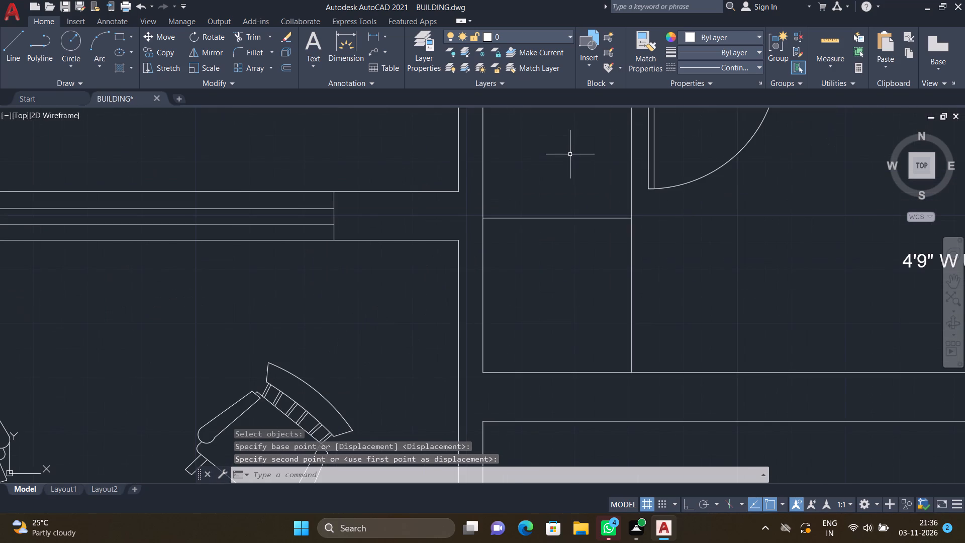
type("MT")
key("Return")
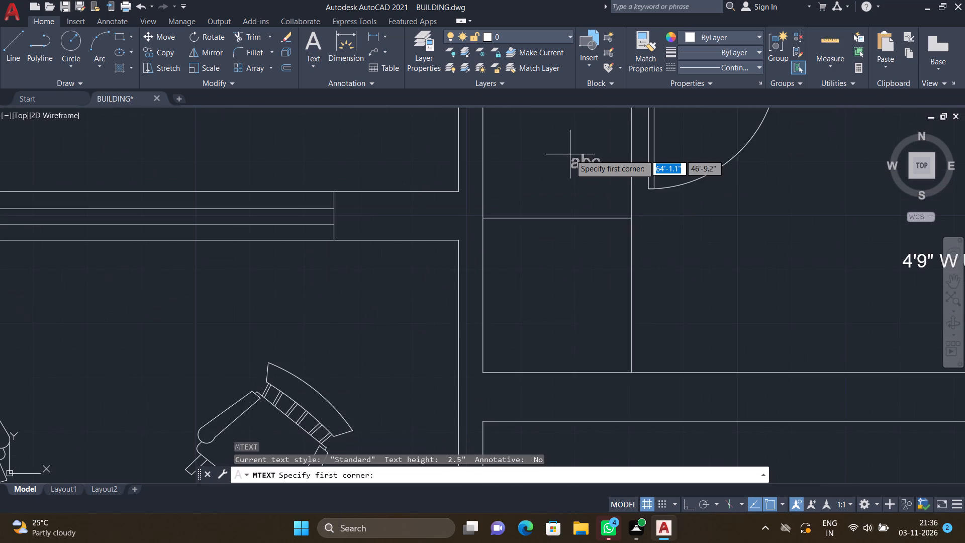
scroll(569, 153, "down", 2)
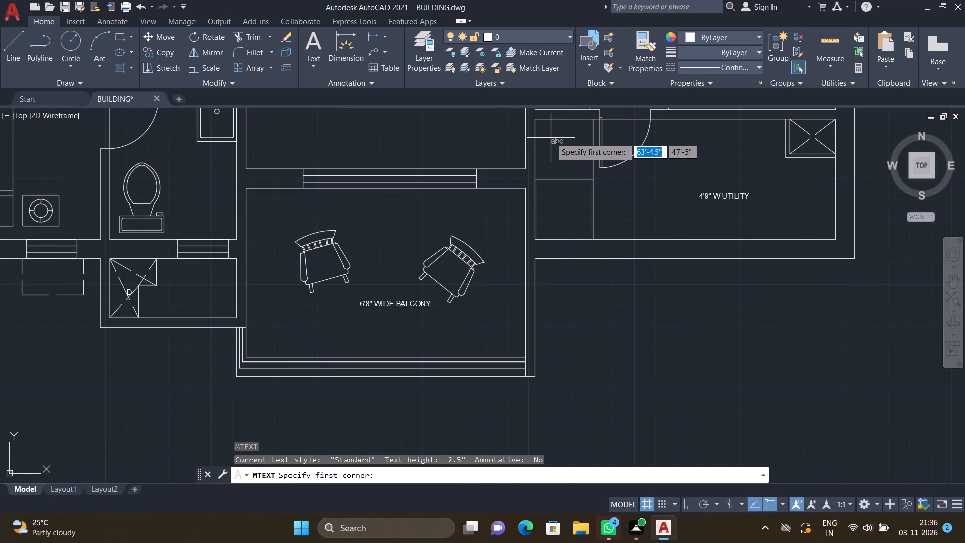
scroll(549, 139, "up", 2)
left_click(537, 152)
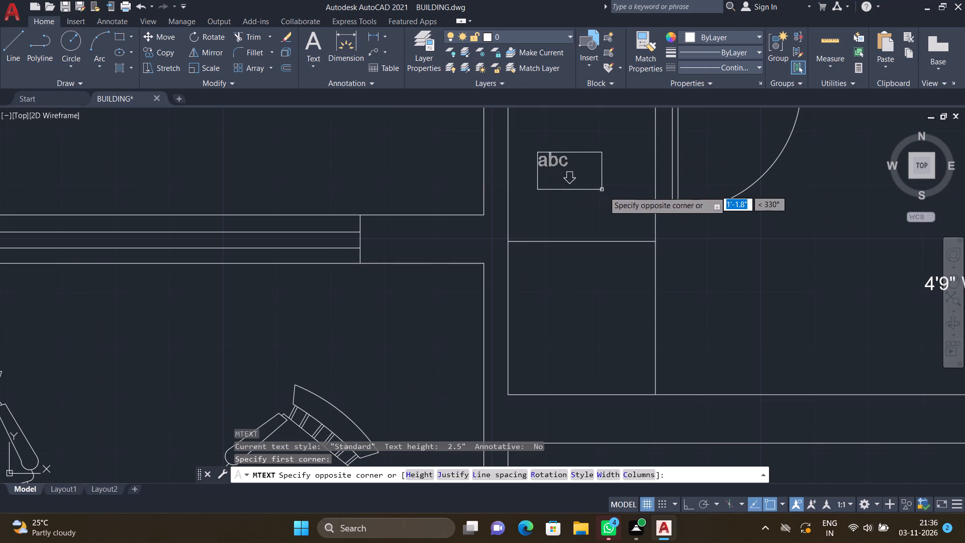
left_click(613, 206)
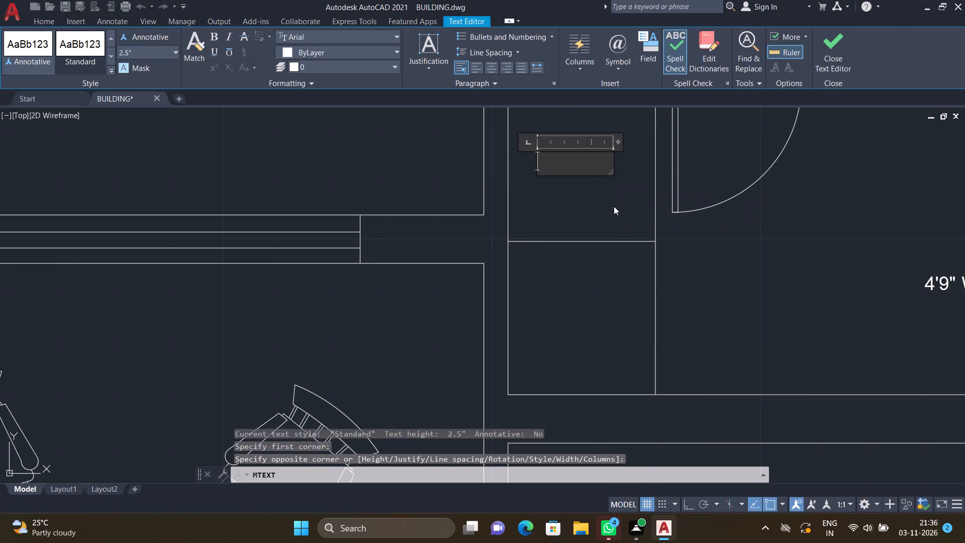
type("wm")
key("Return")
key("Escape")
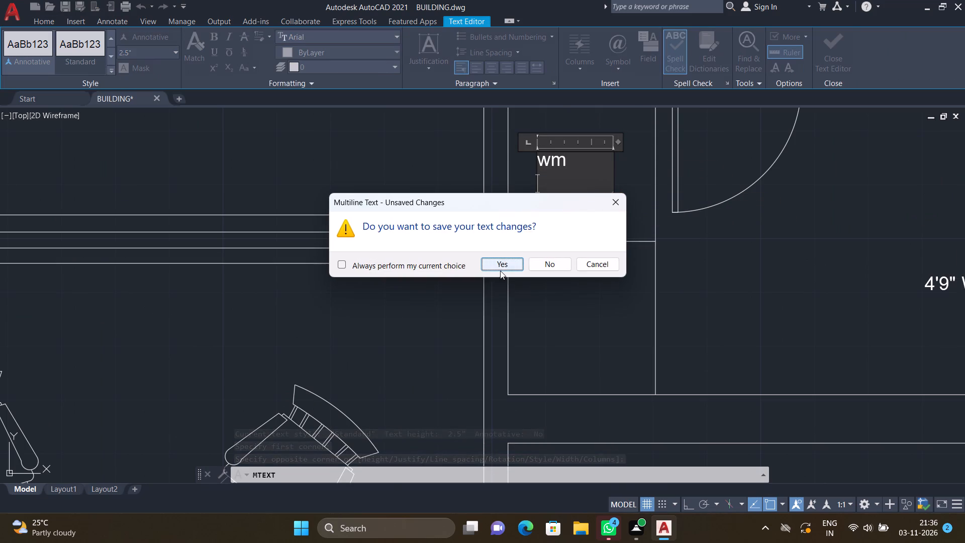
left_click(500, 270)
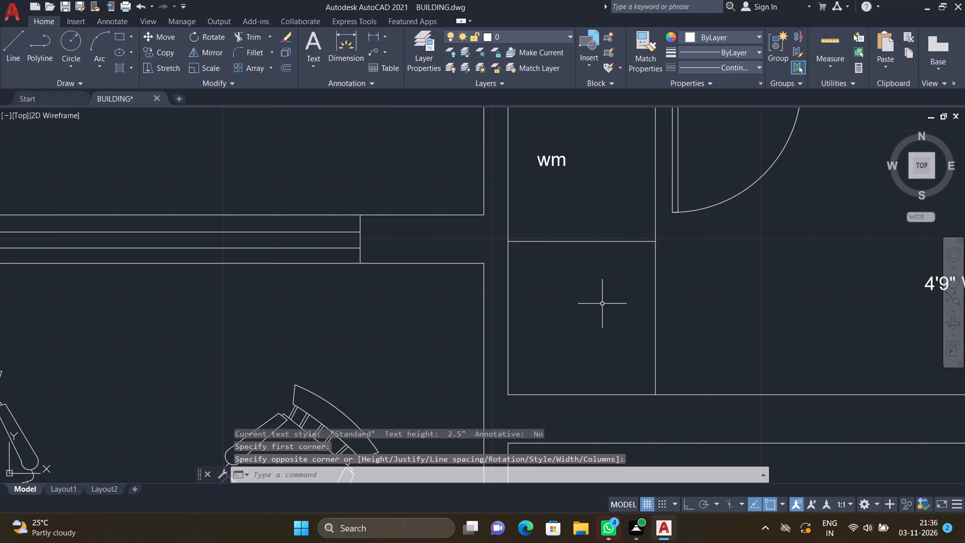
Add a multiline text label reading dw in the lower appliance box, directly below the wm box.
type("mt")
key("Return")
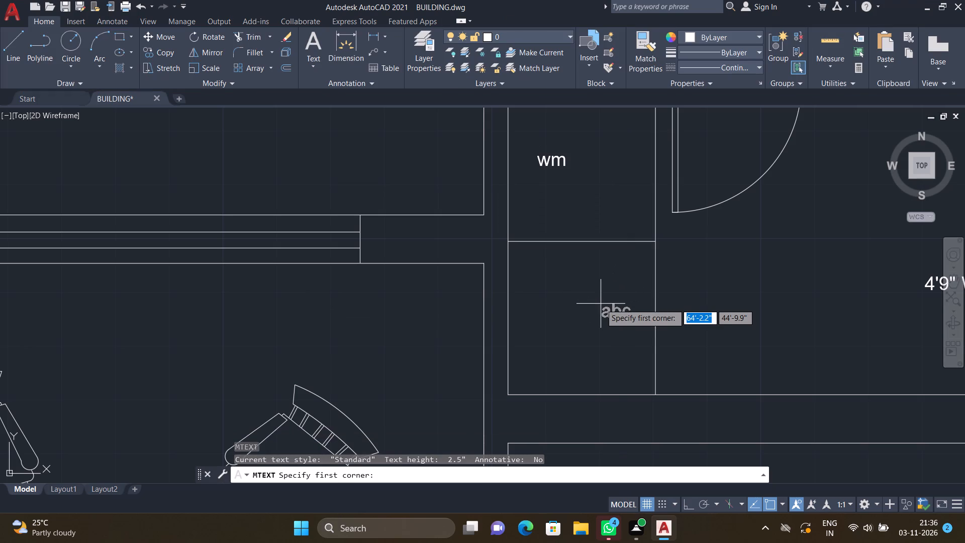
left_click(540, 297)
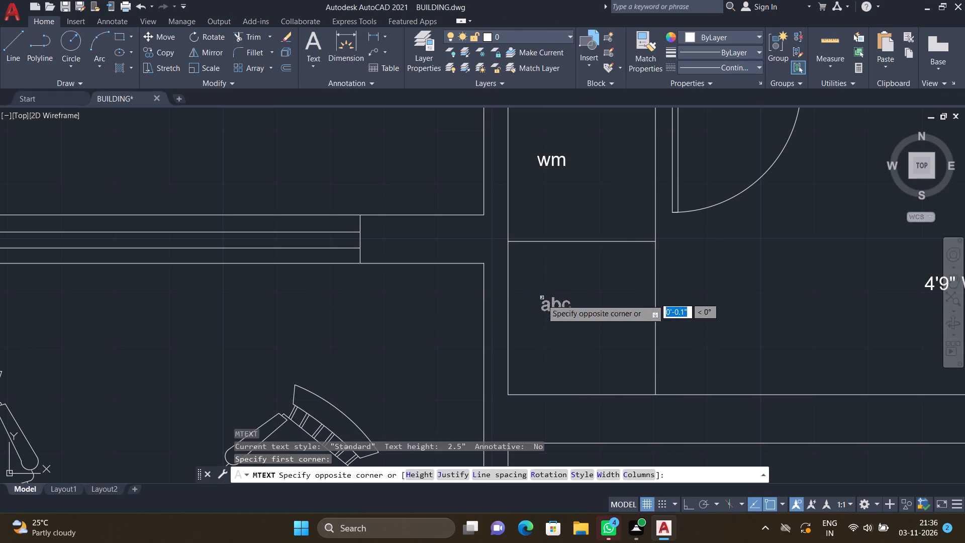
left_click(619, 346)
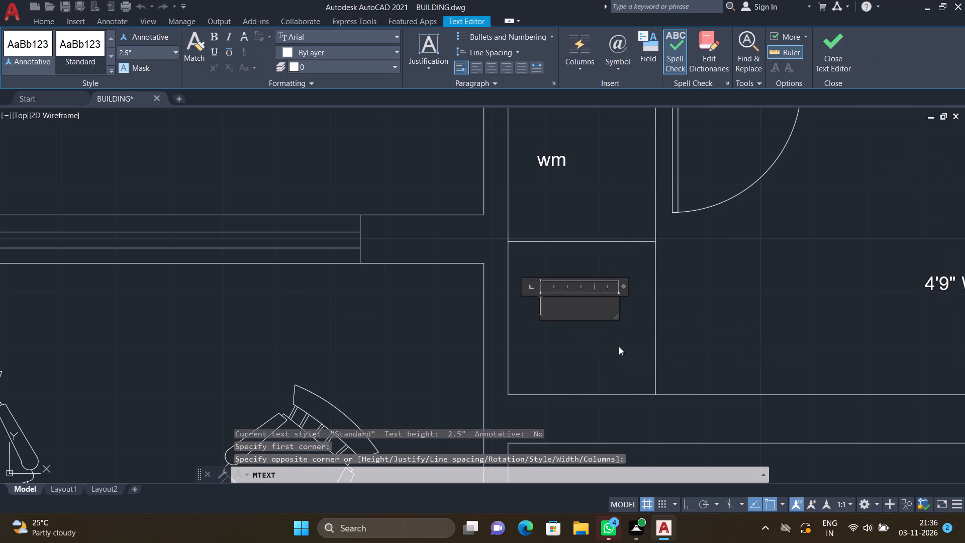
type("dw")
key("Return")
key("Escape")
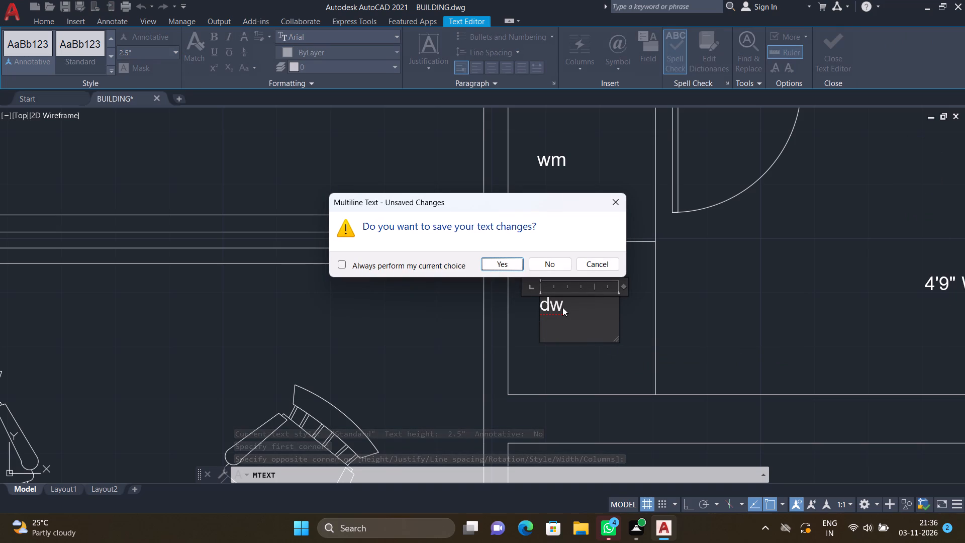
left_click(506, 265)
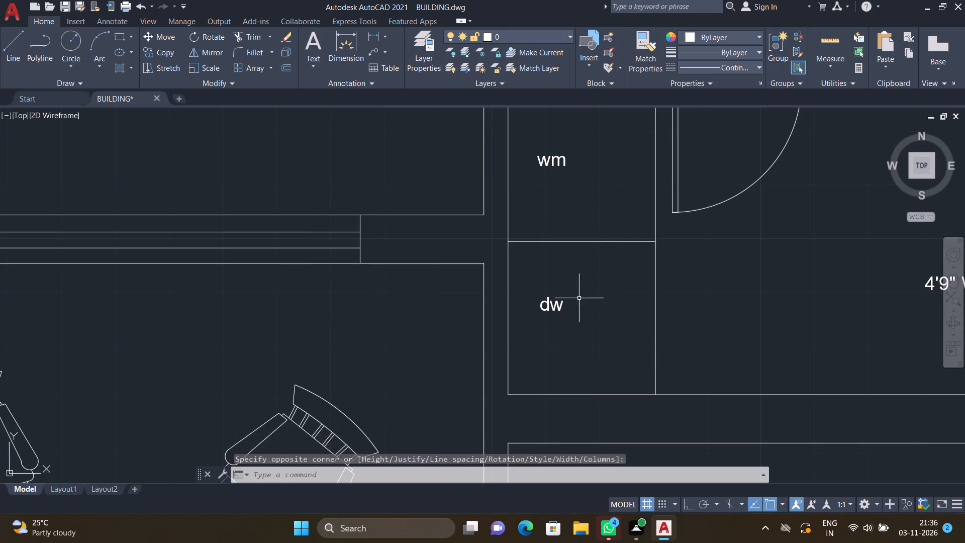
Move the dw label to about the middle of its appliance box.
key("m")
key("Return")
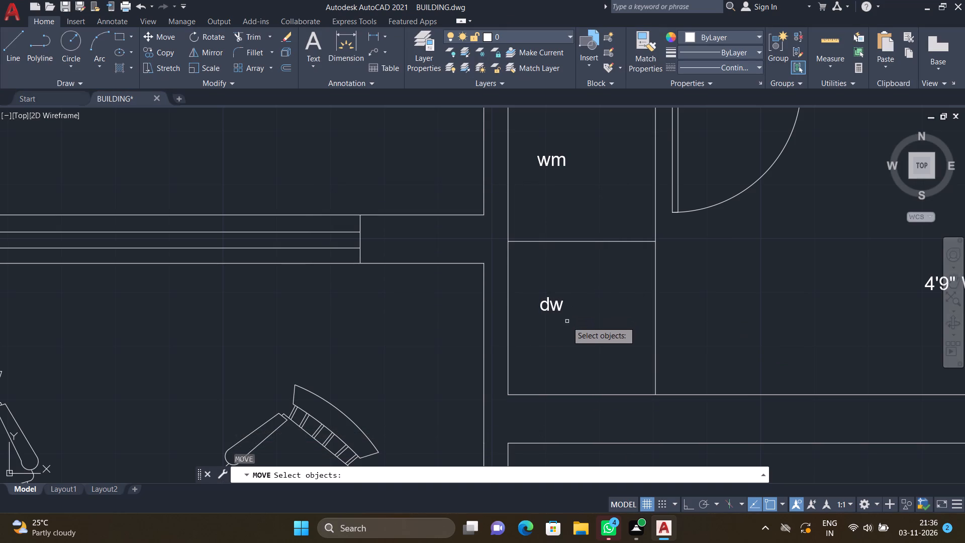
left_click(569, 323)
scroll(515, 286, "up", 1)
left_click(537, 293)
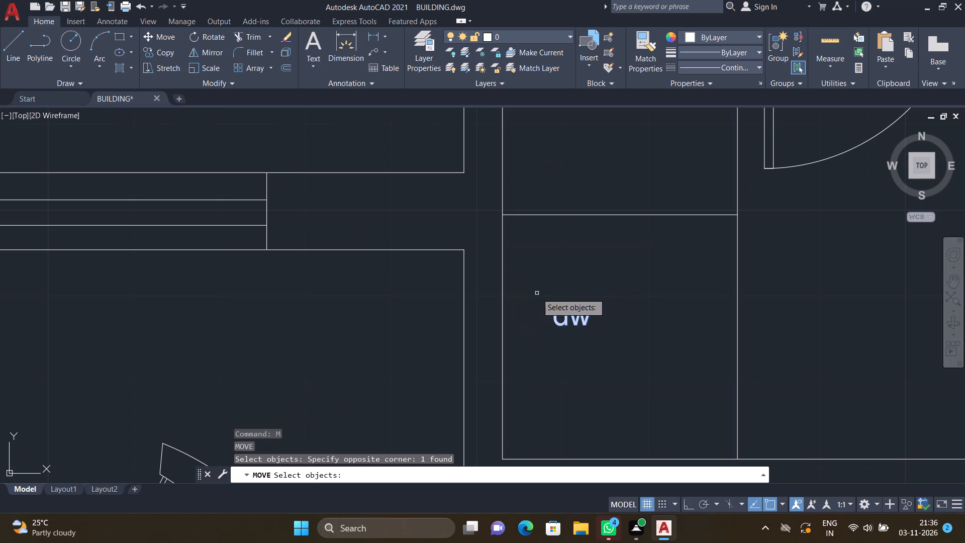
key("Return")
left_click(564, 327)
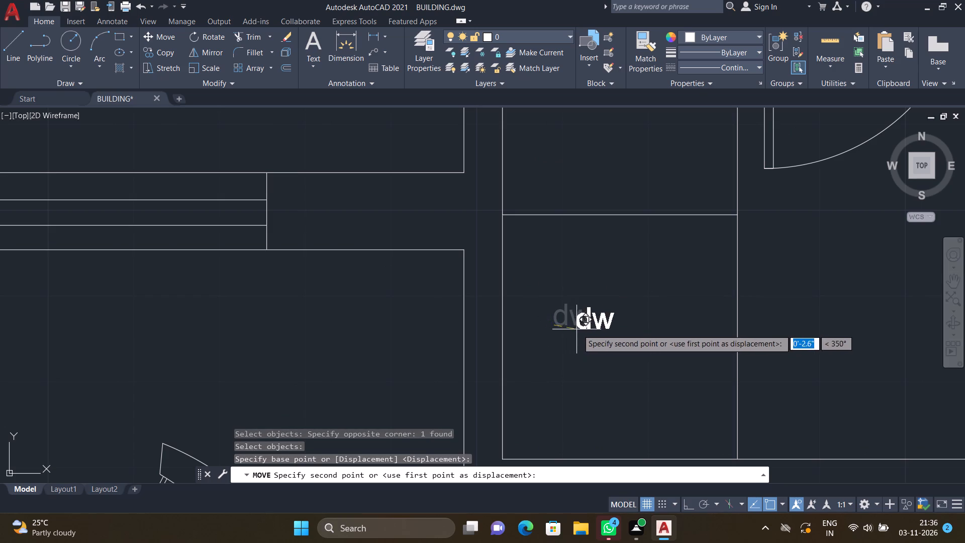
left_click(604, 347)
Move the wm label to about the middle of its box's width, roughly in line above the dw label.
scroll(594, 275, "down", 2)
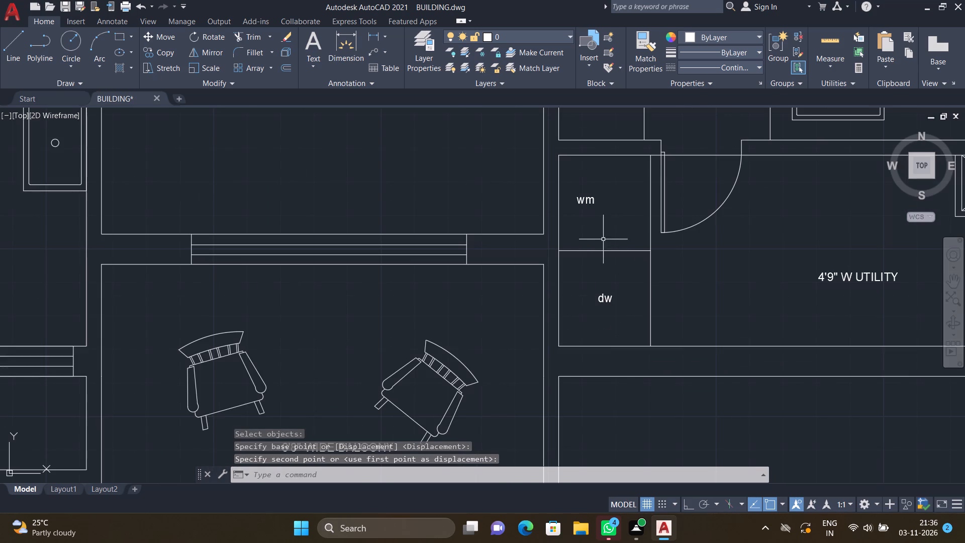
scroll(606, 202, "up", 2)
key("m")
key("Return")
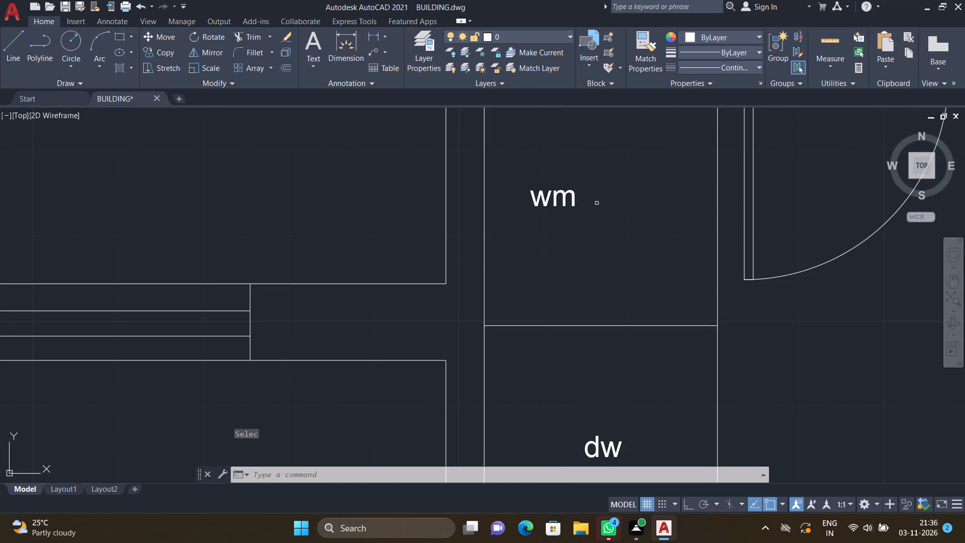
left_click_drag(591, 229, 582, 217)
left_click(518, 167)
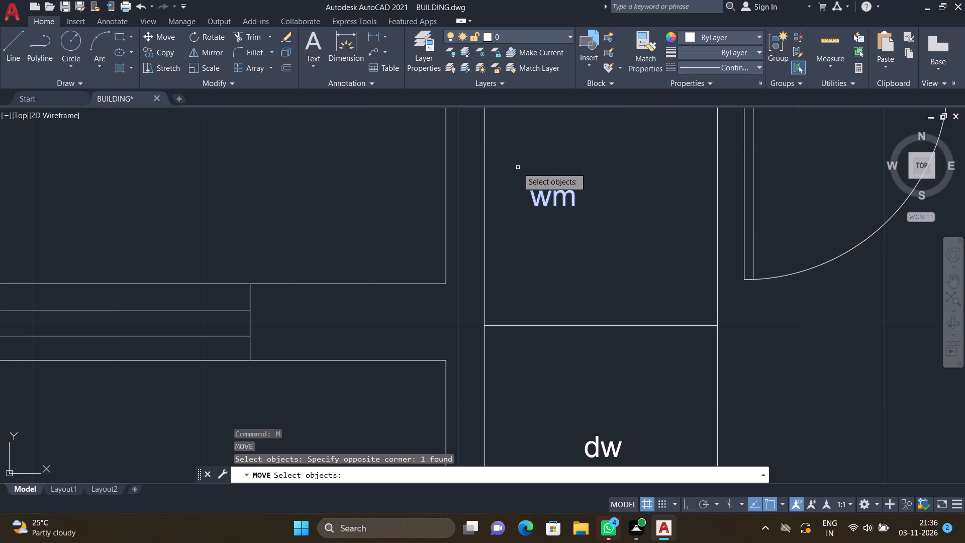
key("Return")
left_click(537, 206)
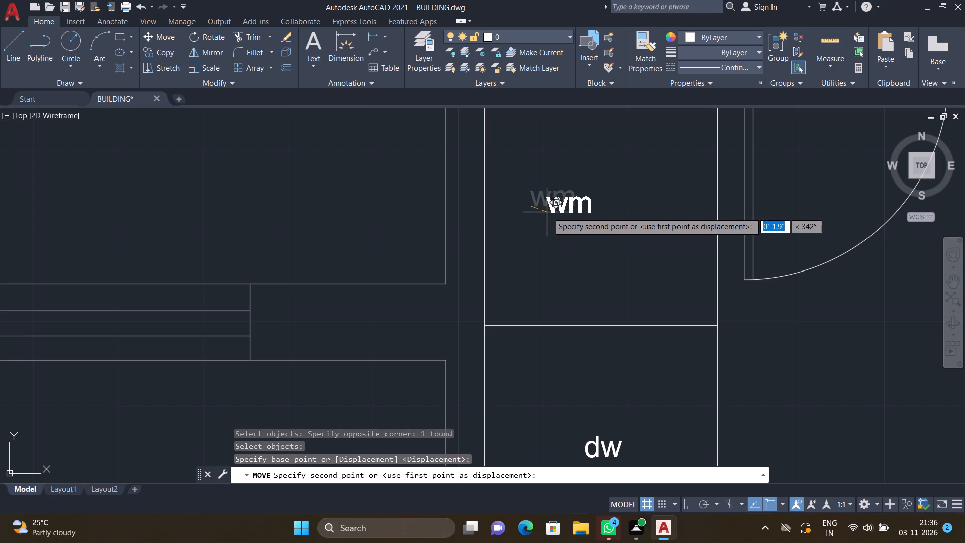
left_click(583, 226)
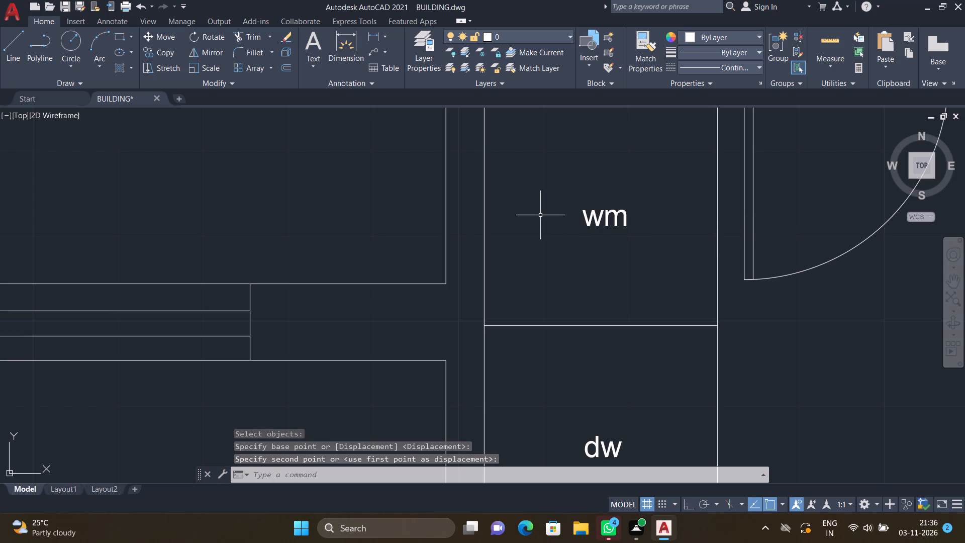
Add a two-line multiline text label reading LIVING/DINING and 10'8"*16'3" just above the dining table in the flat's central hall.
scroll(538, 215, "down", 4)
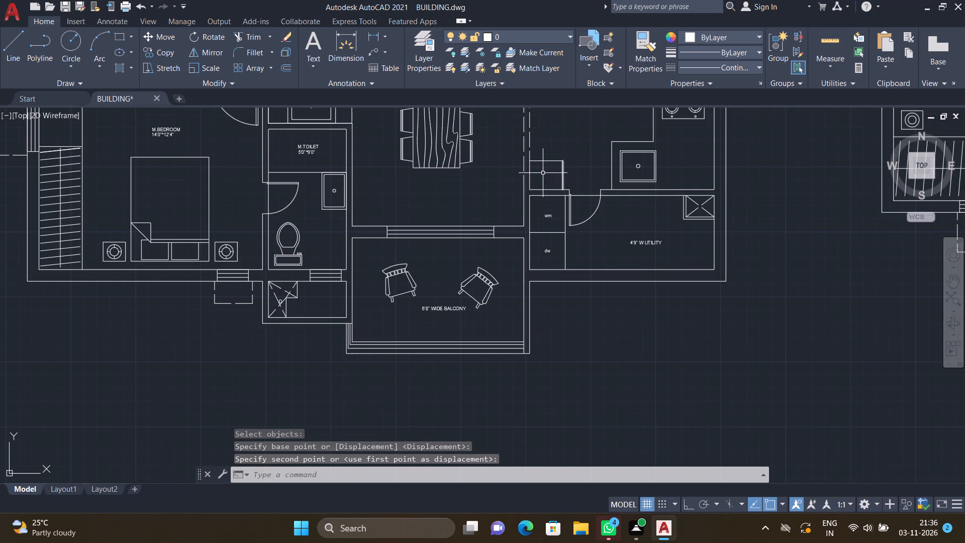
scroll(486, 174, "down", 2)
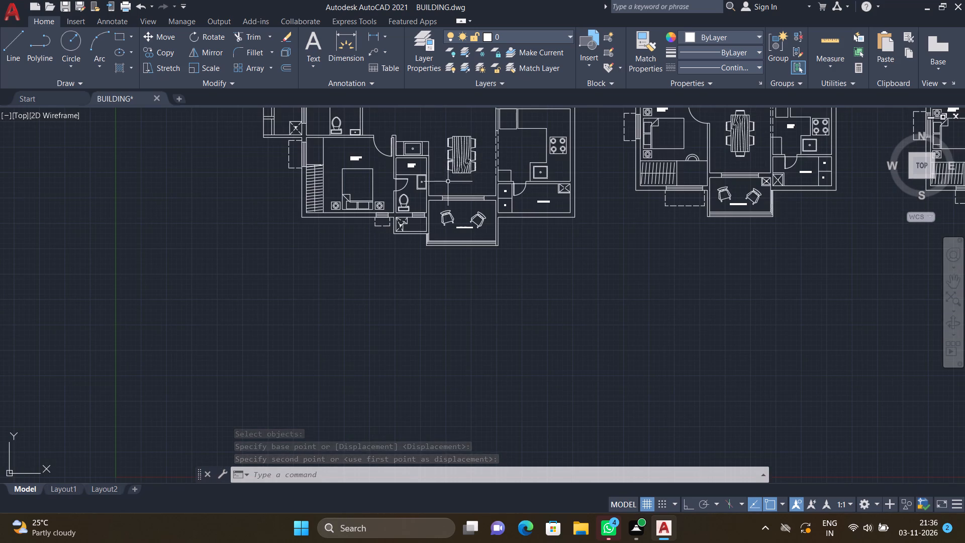
scroll(441, 204, "down", 2)
scroll(438, 146, "up", 4)
scroll(445, 228, "up", 1)
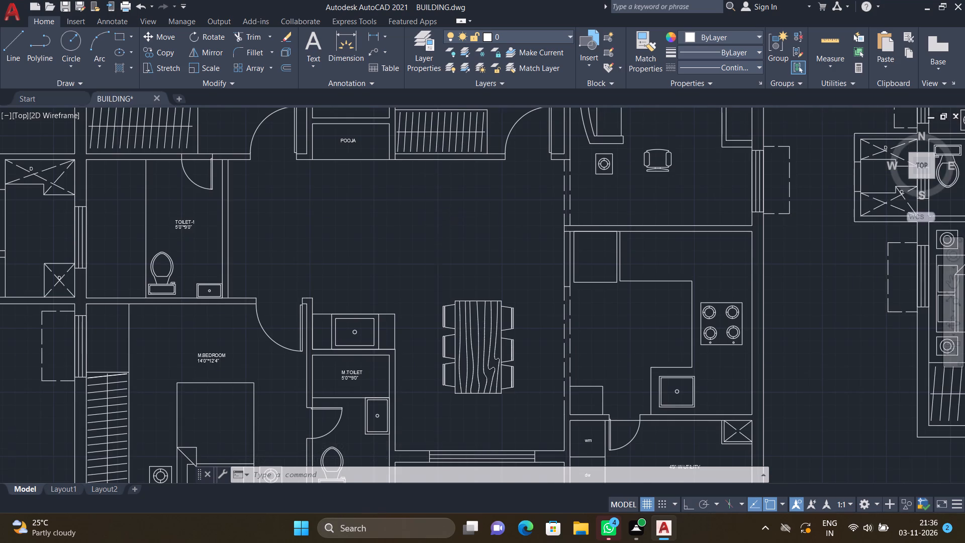
scroll(445, 228, "up", 1)
type("mt")
key("Return")
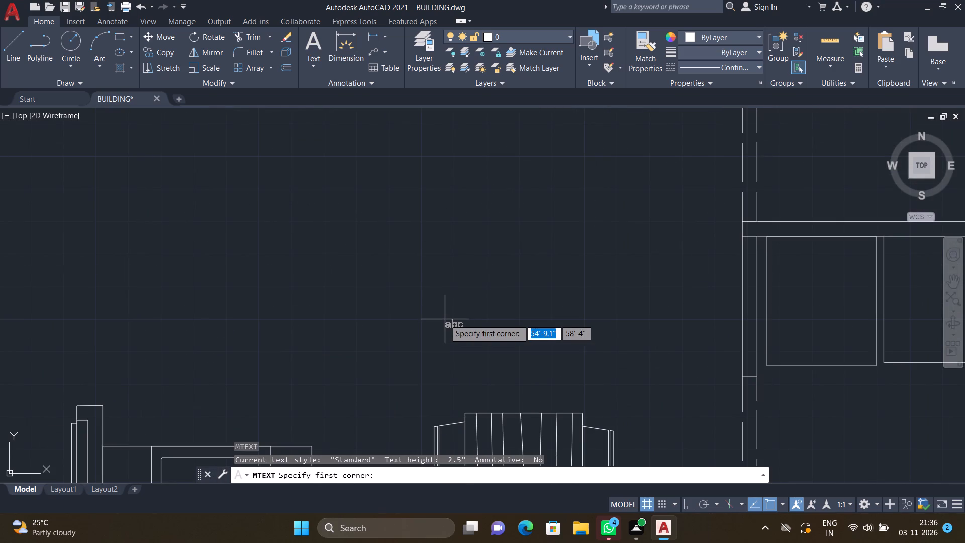
left_click_drag(415, 335, 425, 341)
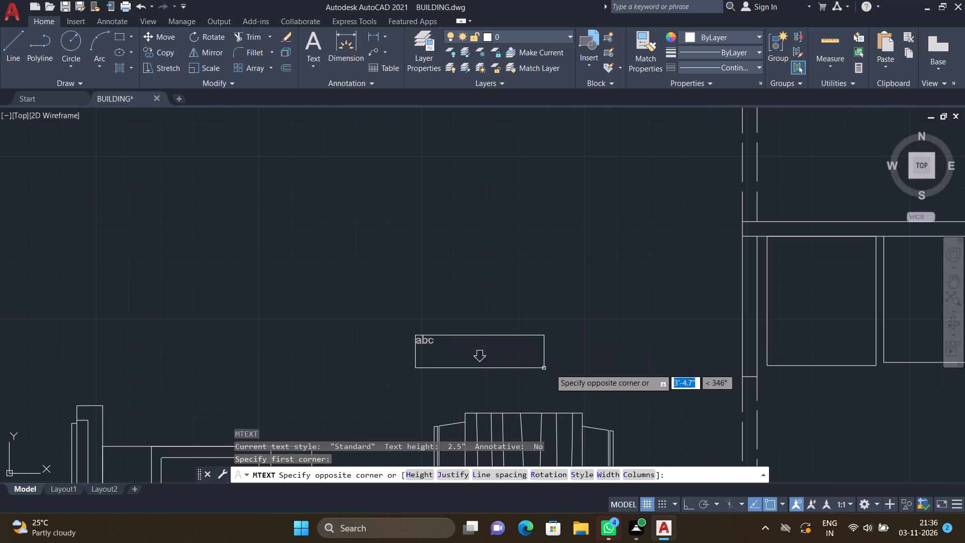
left_click(642, 387)
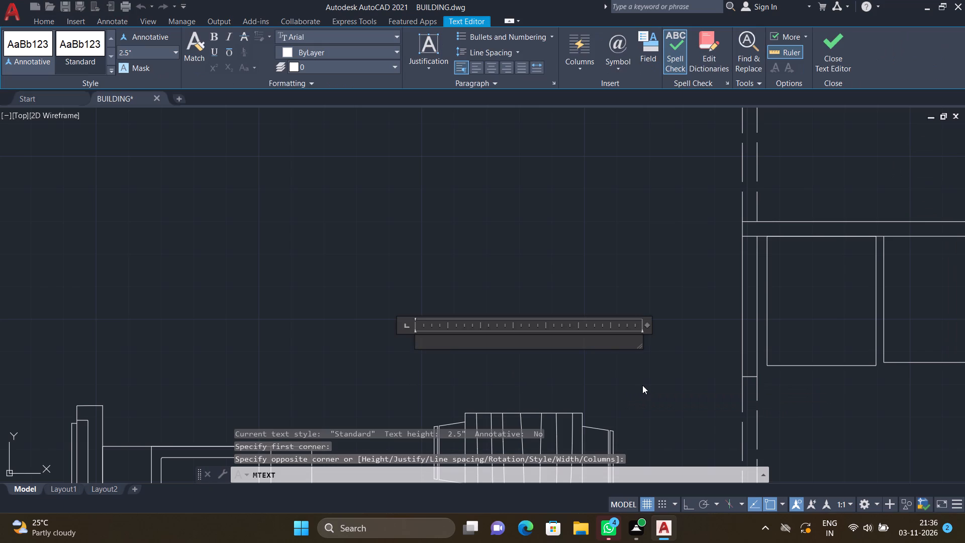
type("living")
key("BackSpace")
key("BackSpace")
key("BackSpace")
key("BackSpace")
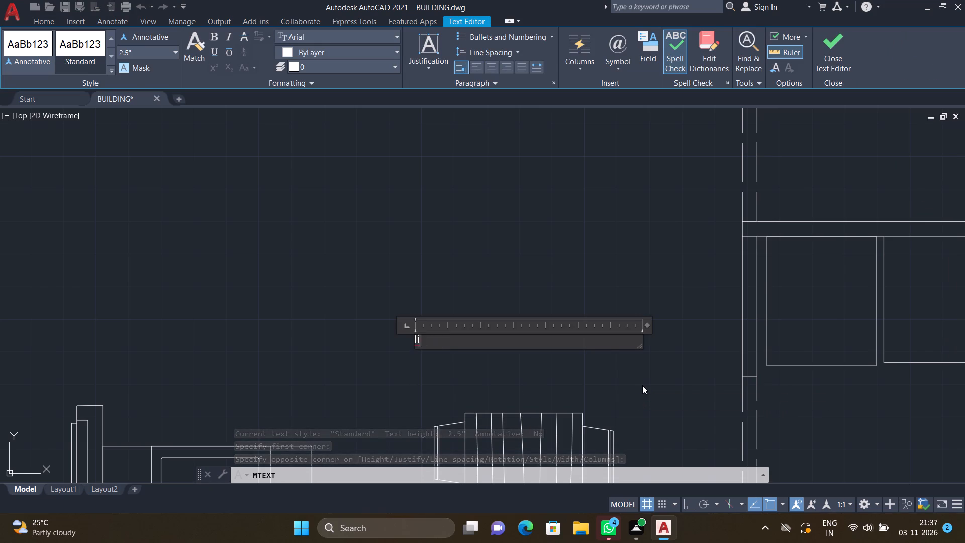
key("BackSpace")
key("BackSpace")
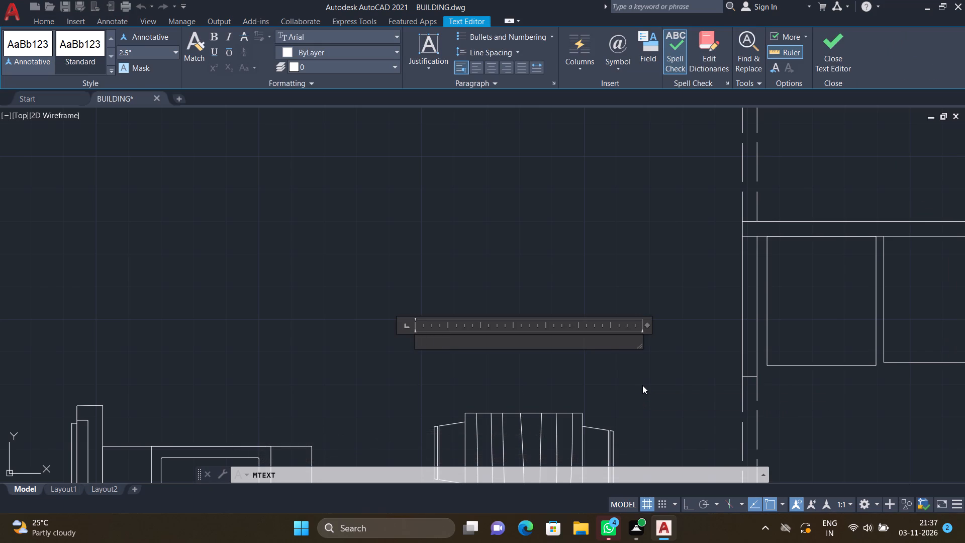
type("LIVING")
key("slash")
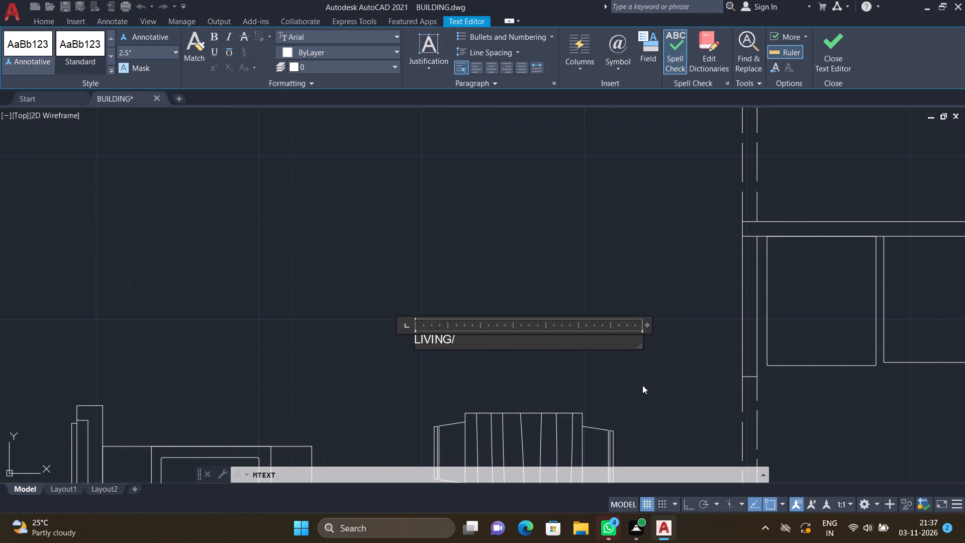
type("DINING")
key("Return")
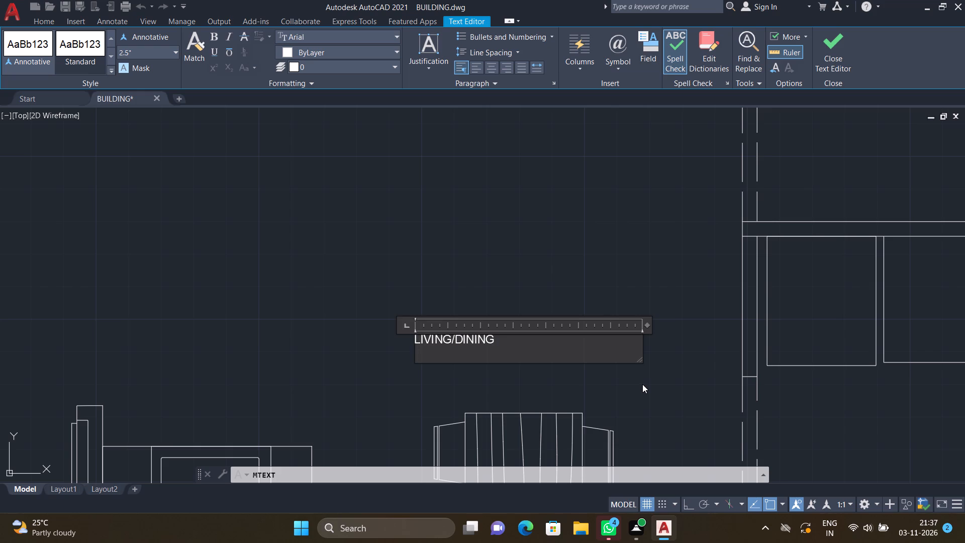
key("1")
type("0'")
type("8\"*")
type("16'")
type("3\"")
key("Return")
key("Escape")
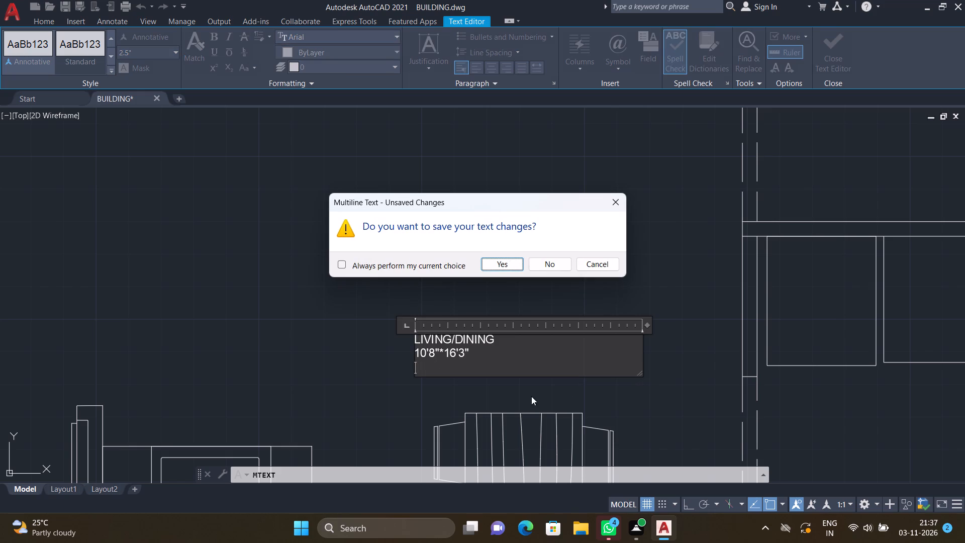
left_click(498, 259)
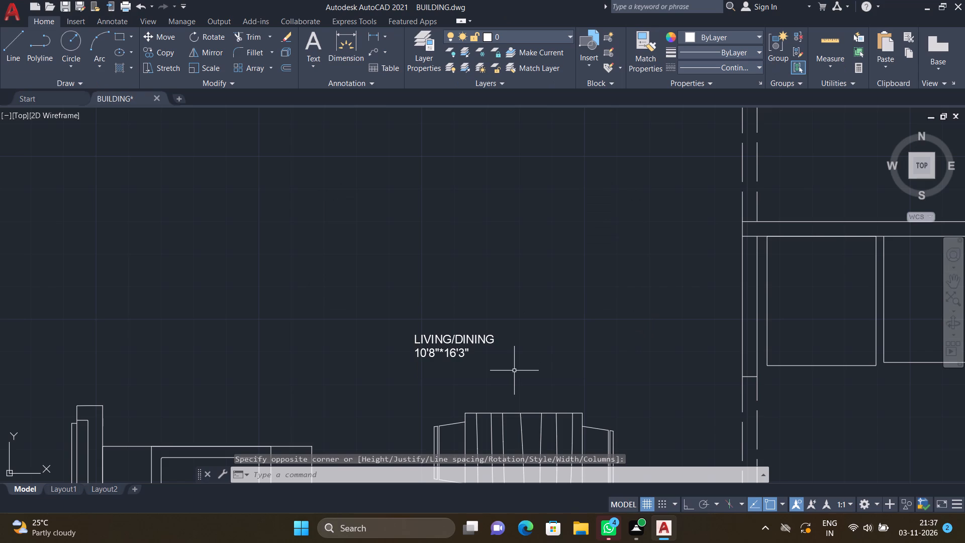
Move the LIVING/DINING label so it sits roughly centred directly above the dining table.
key("m")
key("Return")
left_click(515, 375)
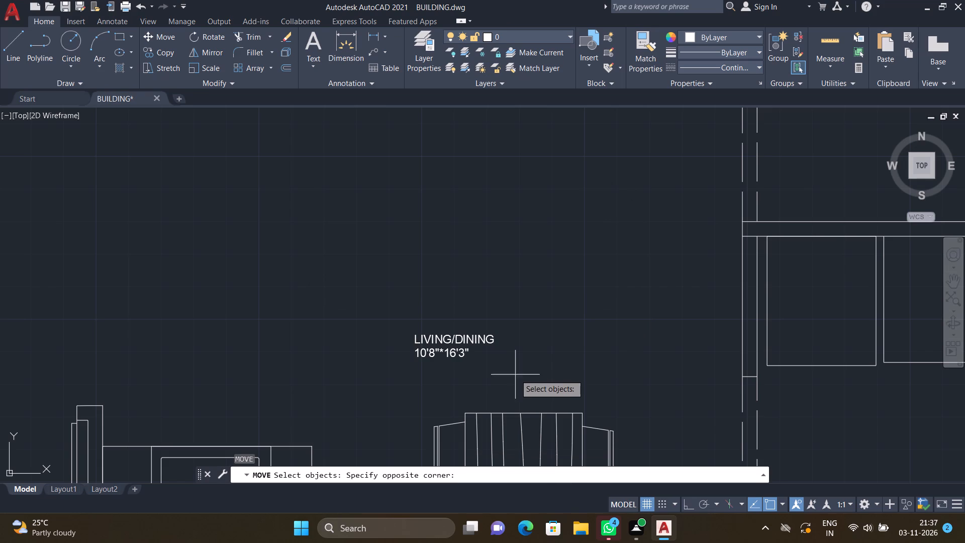
left_click(379, 310)
key("Return")
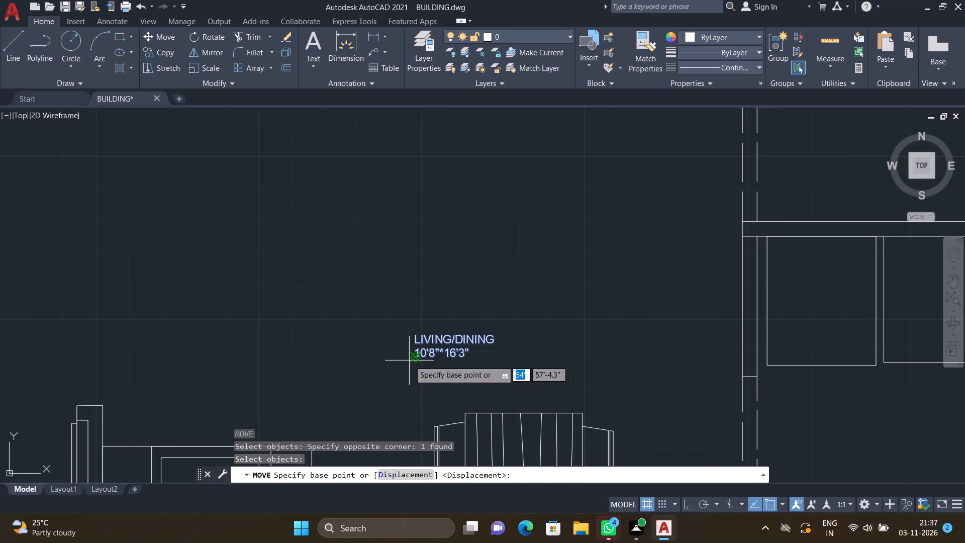
left_click(414, 357)
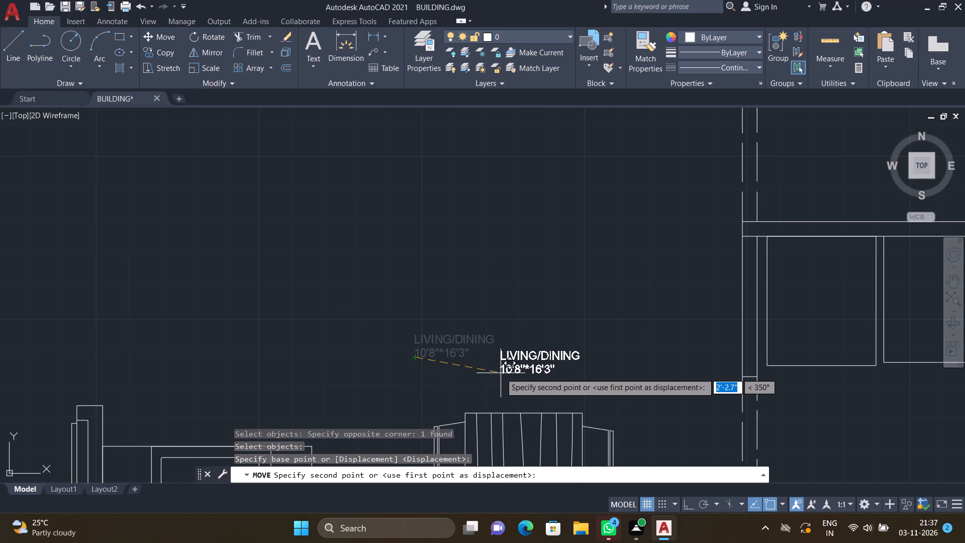
left_click(486, 375)
Add a two-line multiline text label reading DRAWING and 11'0"*16'0" between the round table and the chair in the sofa room.
scroll(475, 324, "down", 3)
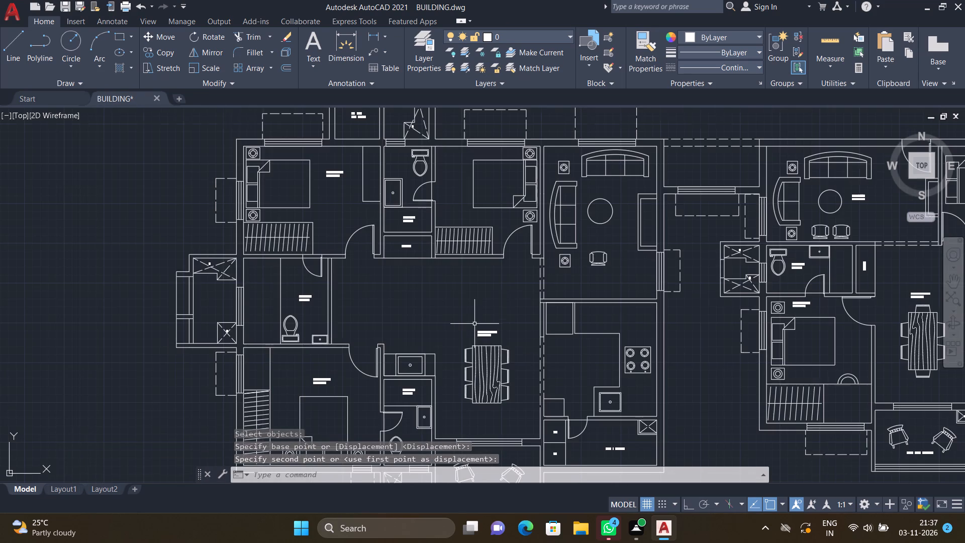
scroll(460, 307, "down", 1)
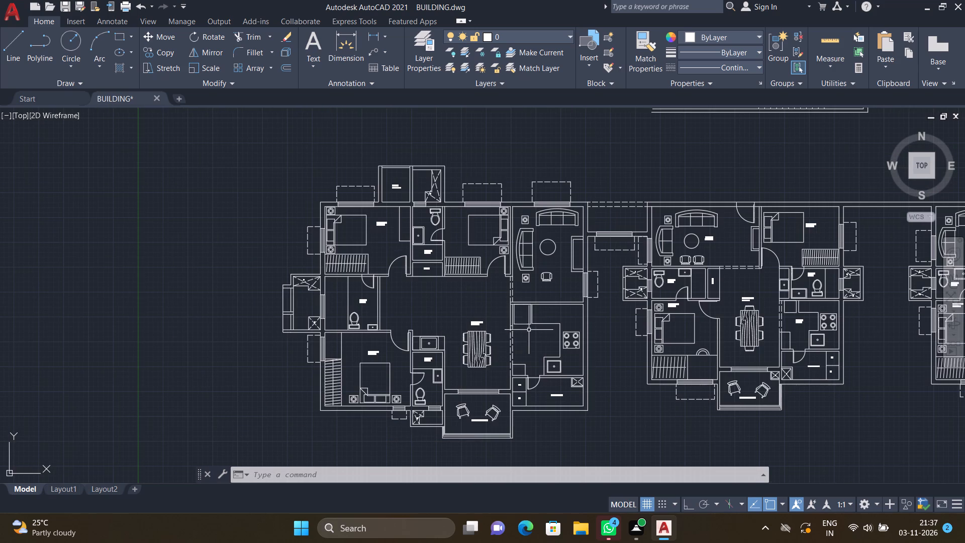
scroll(561, 266, "up", 2)
type("MT")
key("Return")
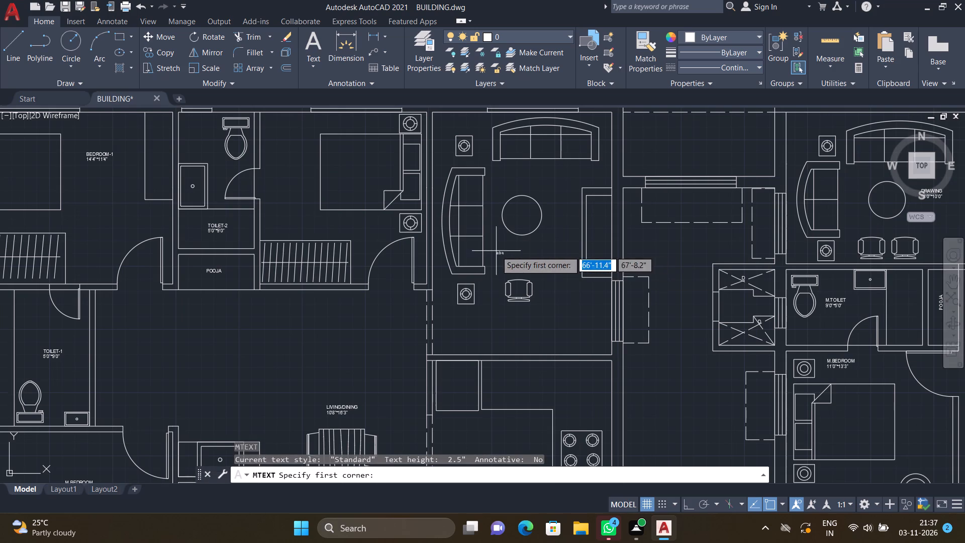
scroll(505, 256, "up", 2)
left_click_drag(501, 238, 506, 241)
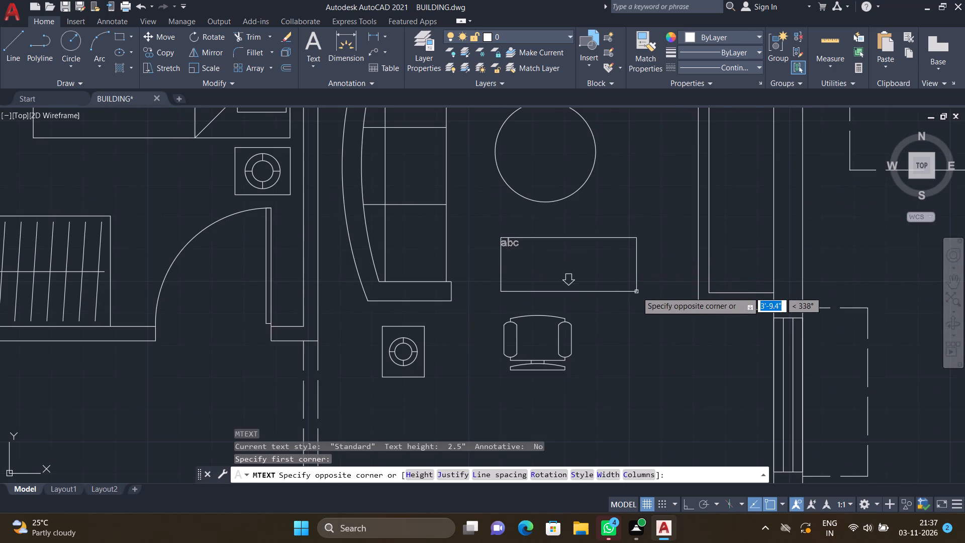
left_click(656, 293)
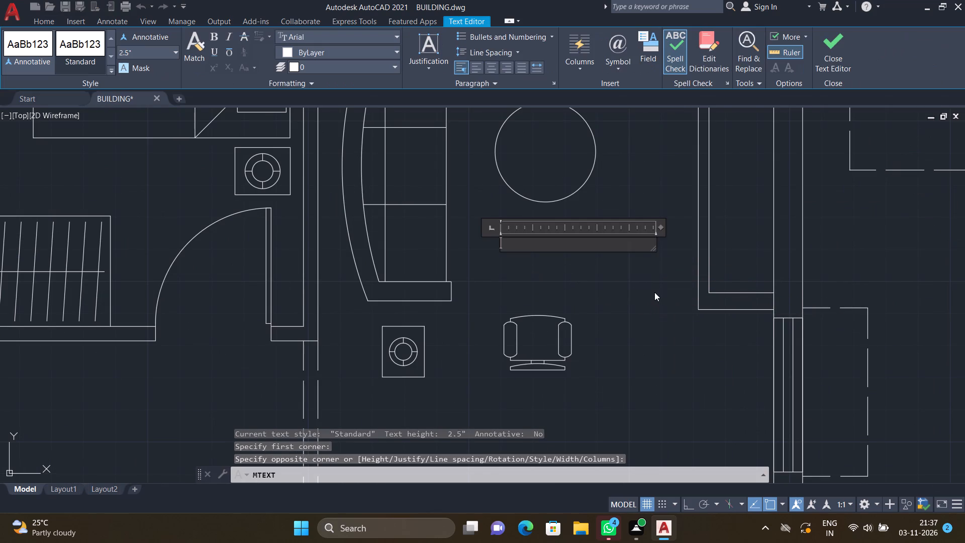
type("DRAWING")
key("Return")
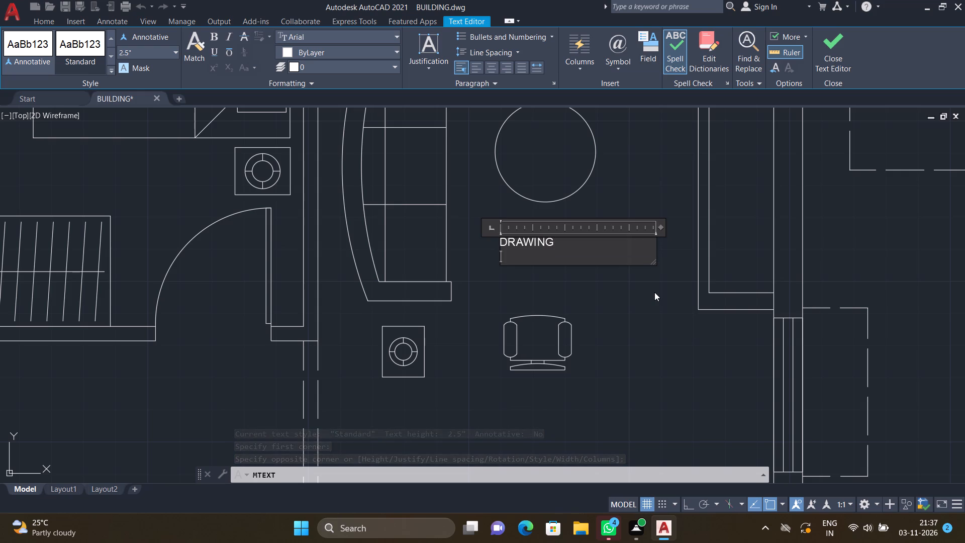
type("11'")
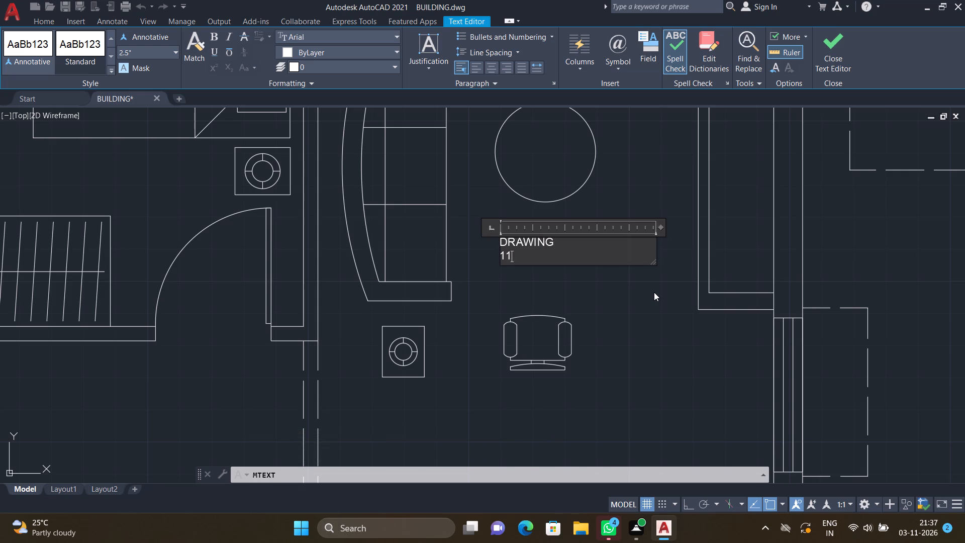
type("0\"*")
type("16'")
type("0\"")
key("Return")
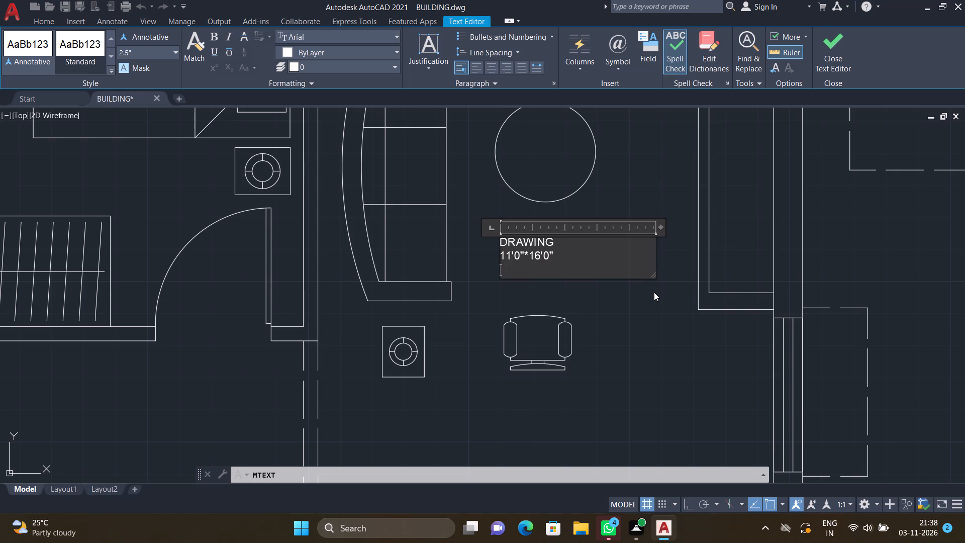
key("Escape")
left_click(501, 265)
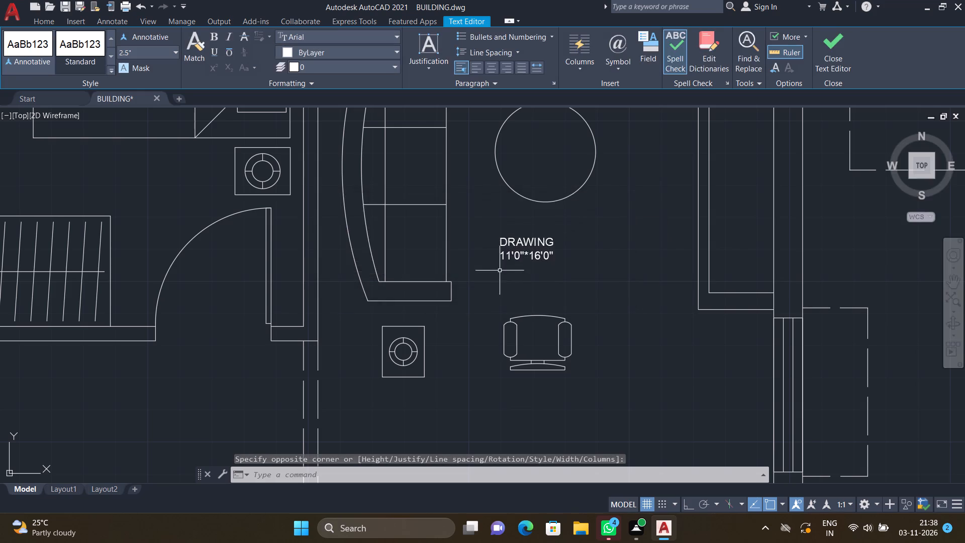
Move the DRAWING label horizontally so it sits roughly midway between the curved side sofa and the unit along the opposite wall.
scroll(501, 280, "down", 2)
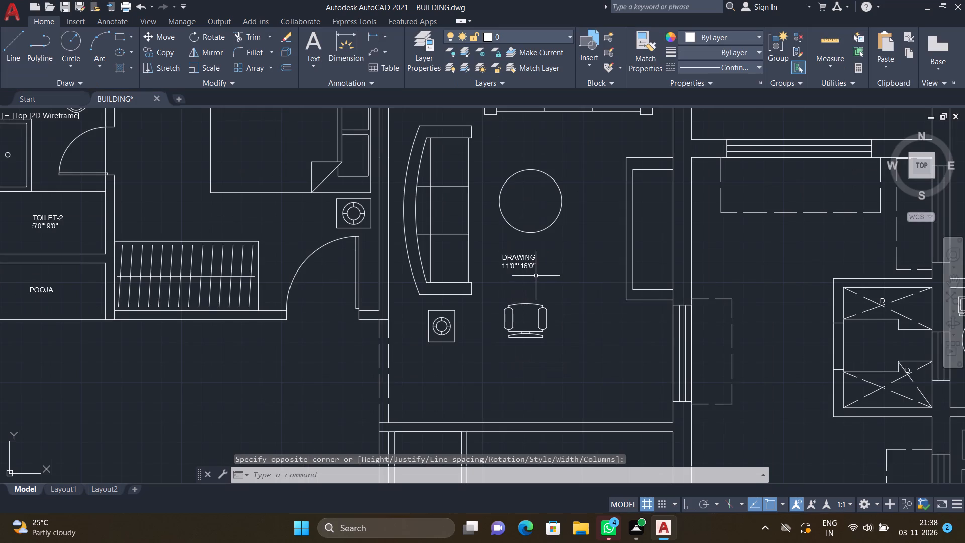
scroll(539, 268, "up", 2)
key("m")
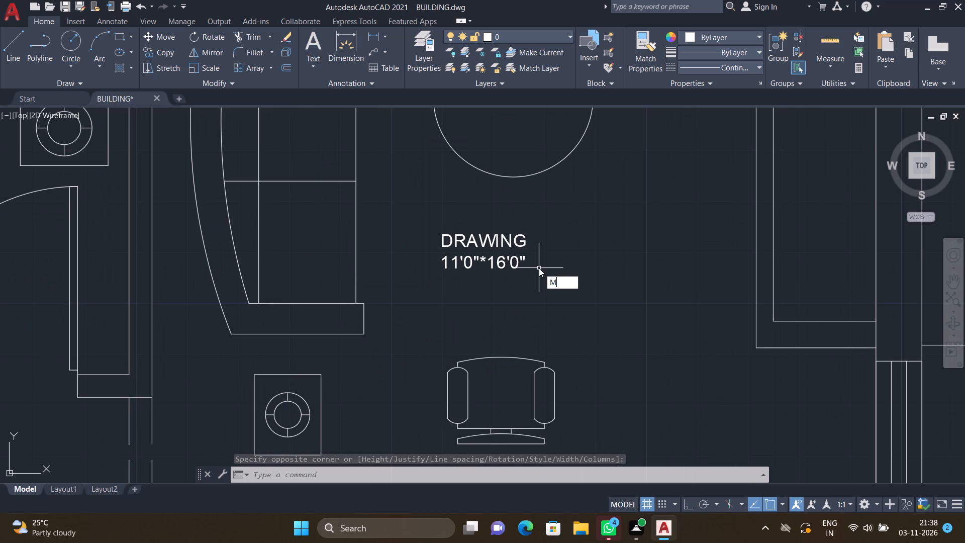
key("Return")
left_click_drag(536, 286, 526, 279)
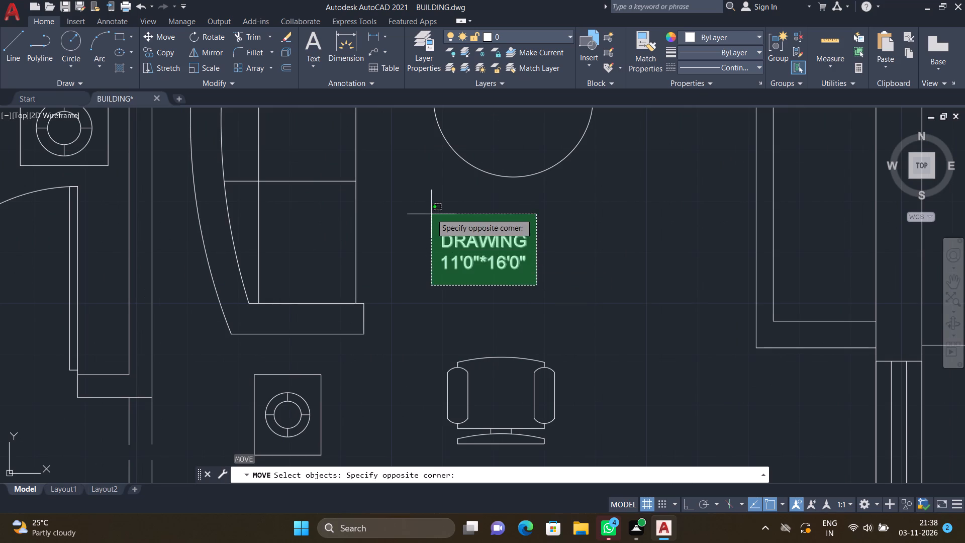
left_click(431, 213)
key("Return")
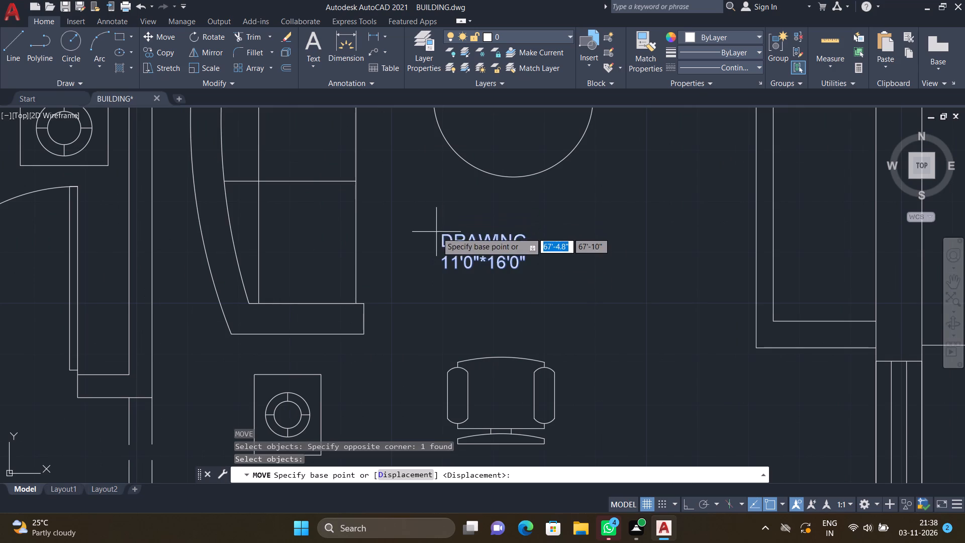
left_click(442, 236)
left_click(507, 235)
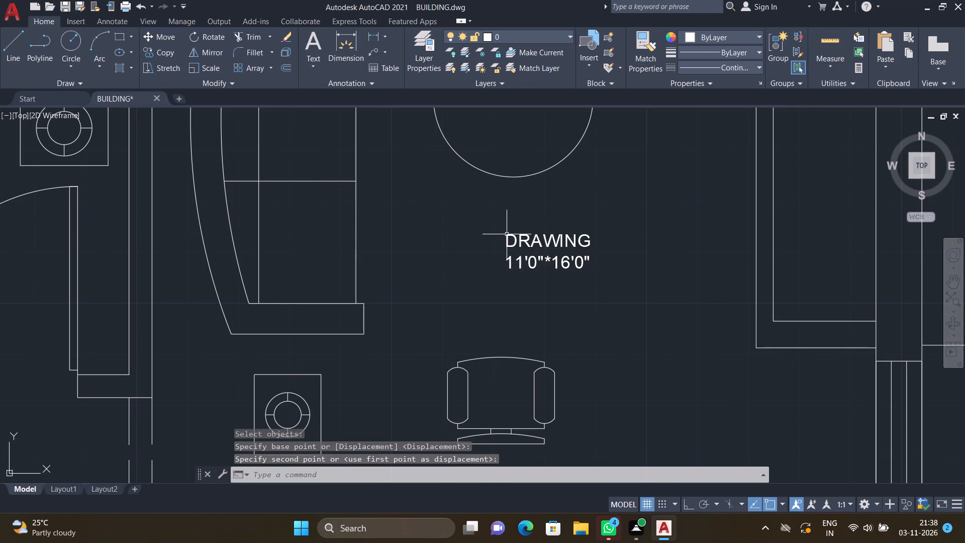
scroll(503, 233, "down", 5)
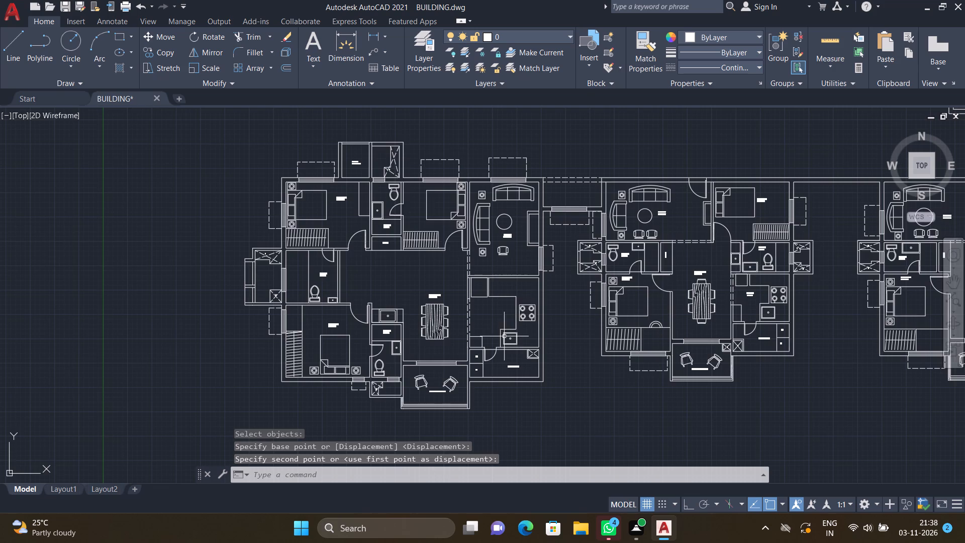
Add a two-line multiline text label reading KITCHEN and 12'2"*8'0" in the open kitchen floor beside the counter.
scroll(503, 337, "up", 2)
type("MT")
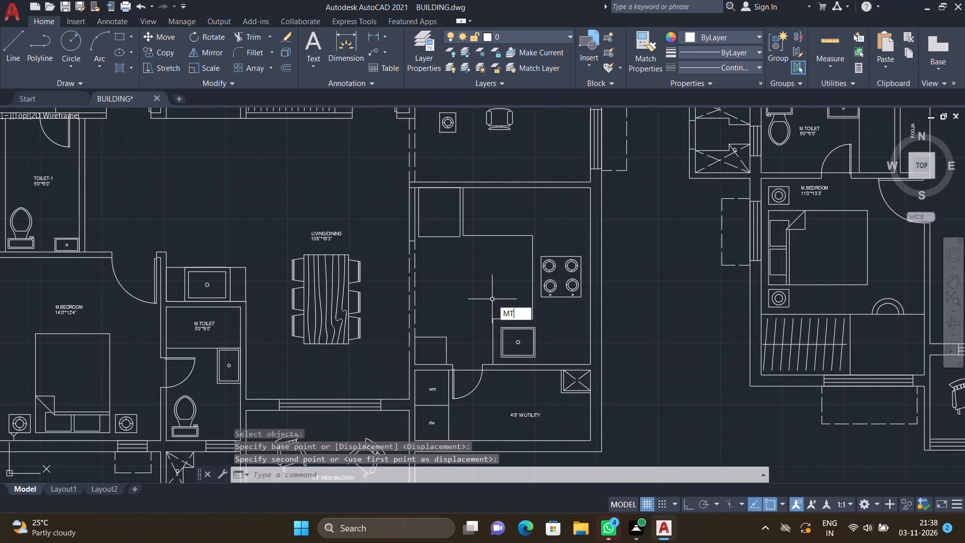
key("Return")
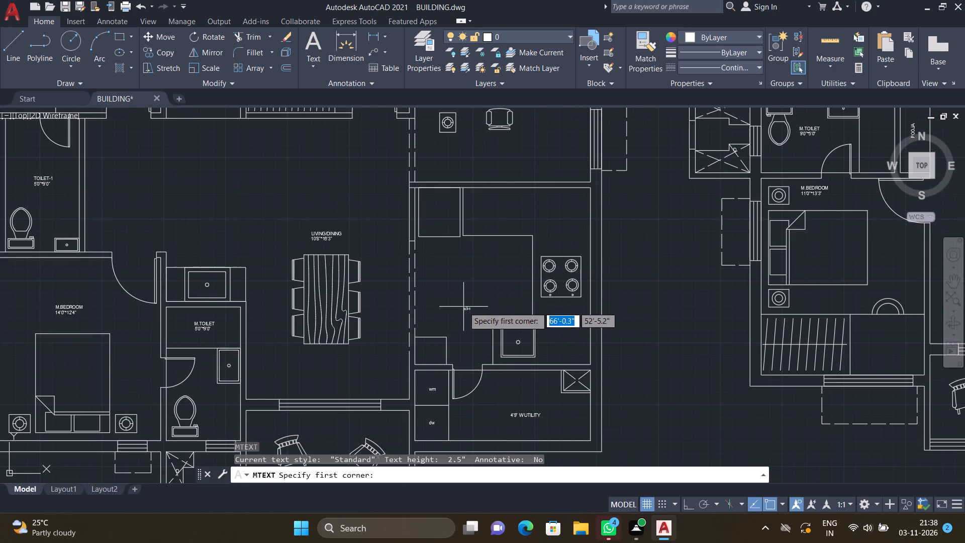
scroll(449, 287, "up", 2)
left_click_drag(404, 237, 414, 251)
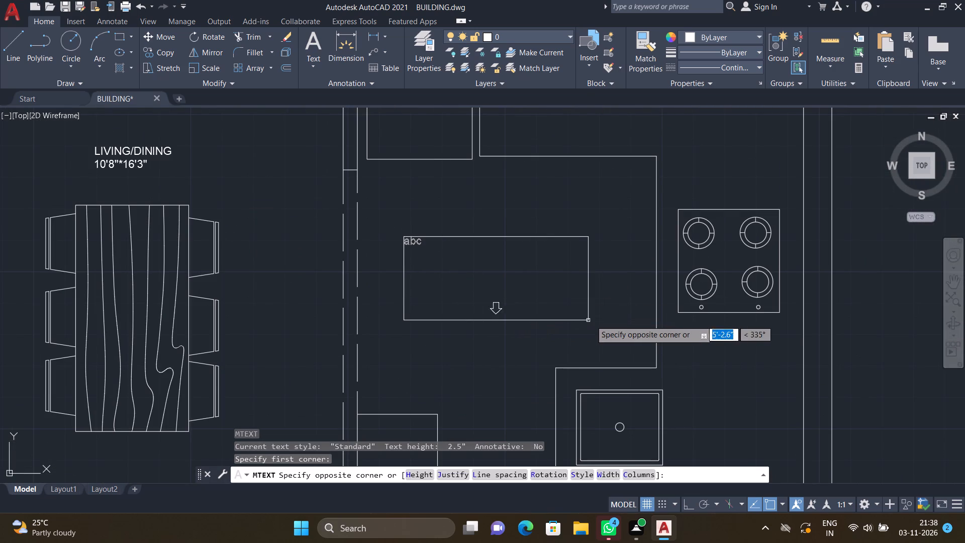
left_click(610, 318)
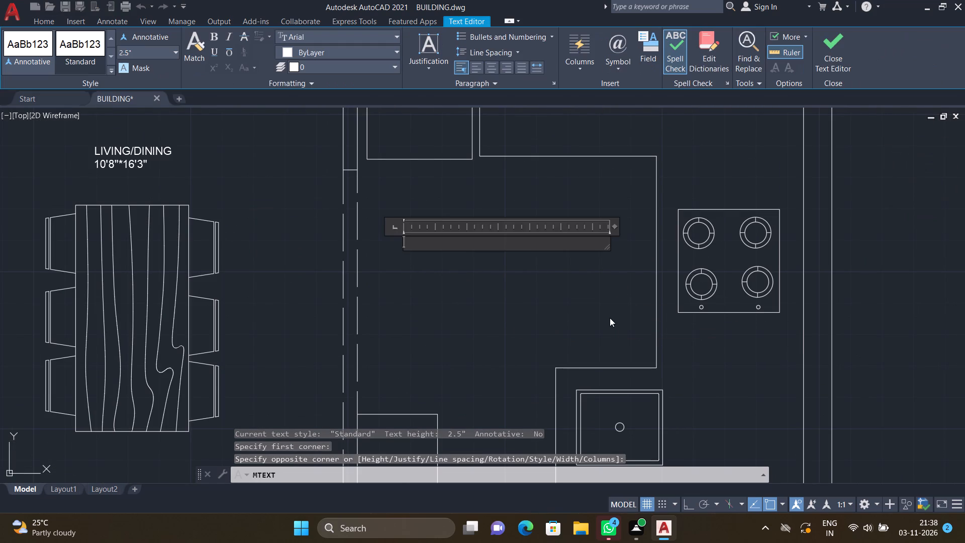
type("KITCHE")
key("n")
key("Return")
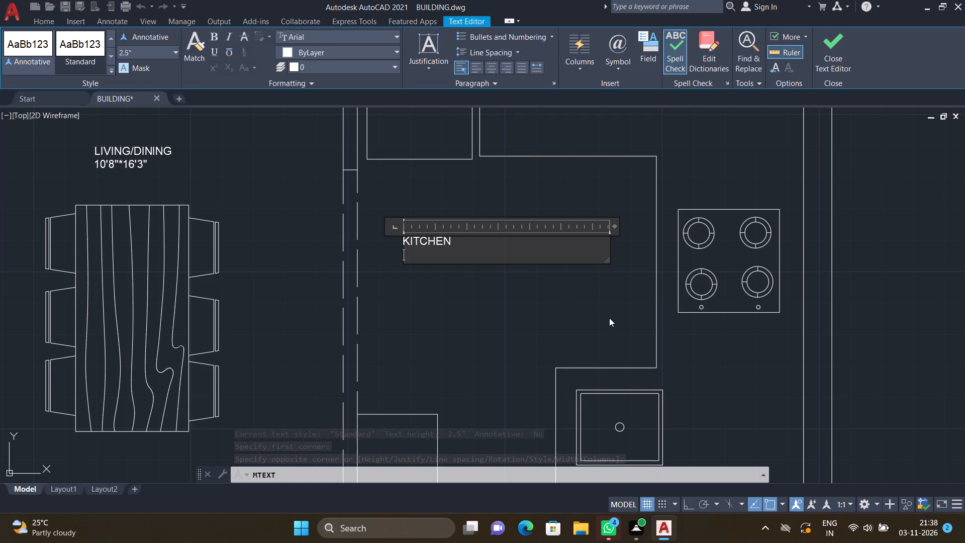
type("12'")
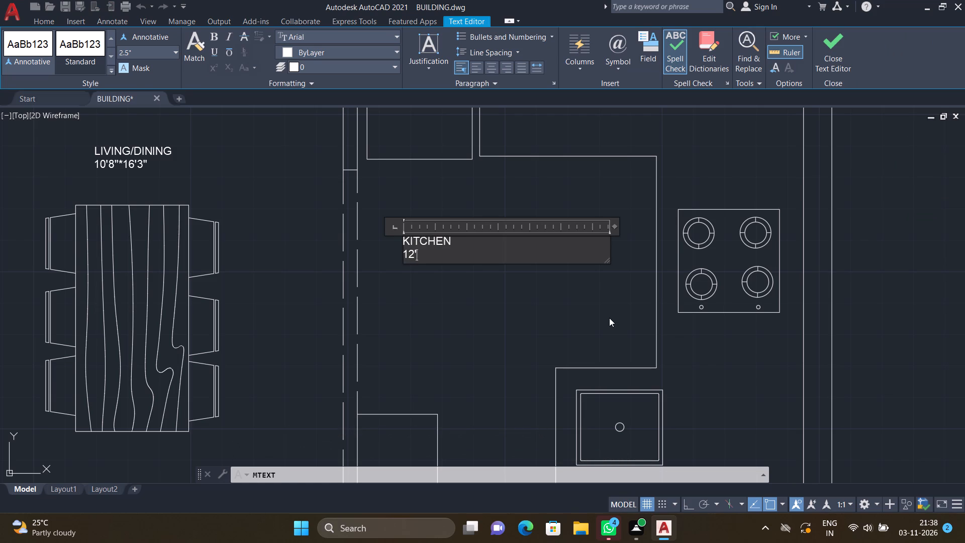
type("2\"")
key("asterisk")
type("8'")
type("0\"")
key("Return")
key("Escape")
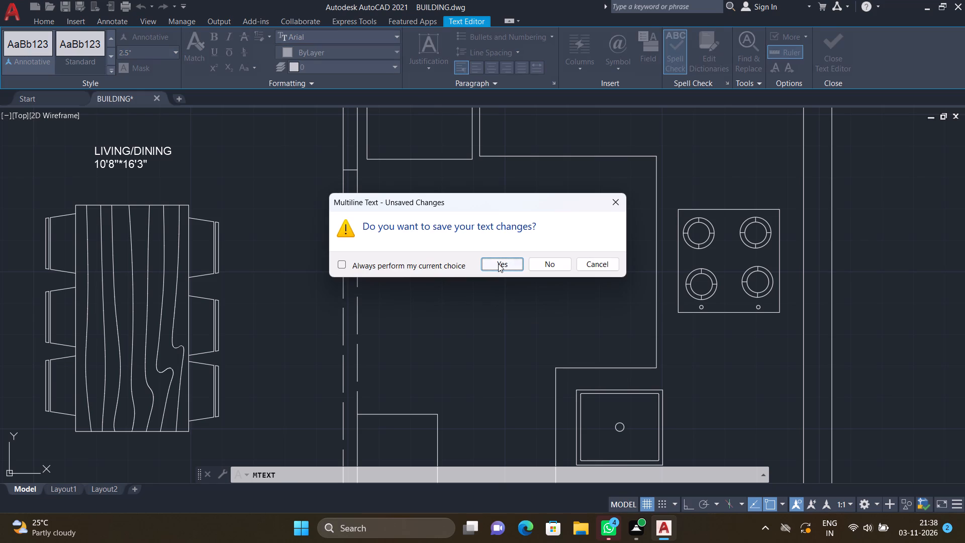
left_click(498, 263)
Move the KITCHEN label so it sits roughly midway between the dashed opening line and the counter edge by the stove.
key("m")
key("Return")
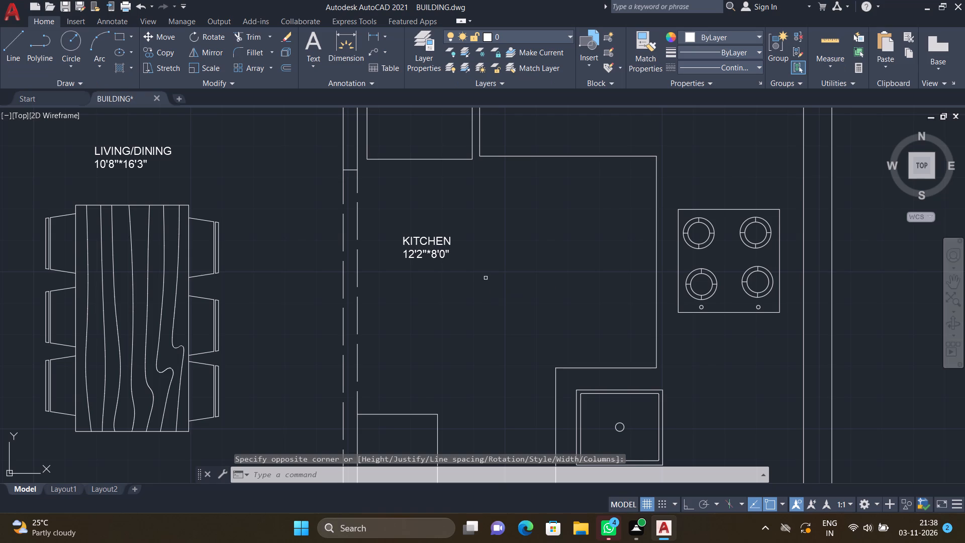
left_click_drag(481, 286, 466, 276)
left_click(390, 208)
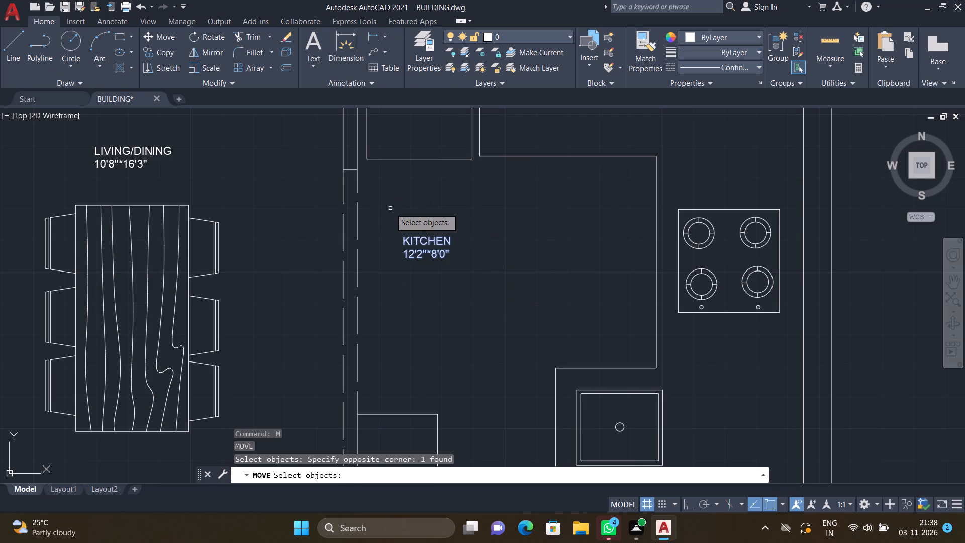
key("Return")
left_click(407, 259)
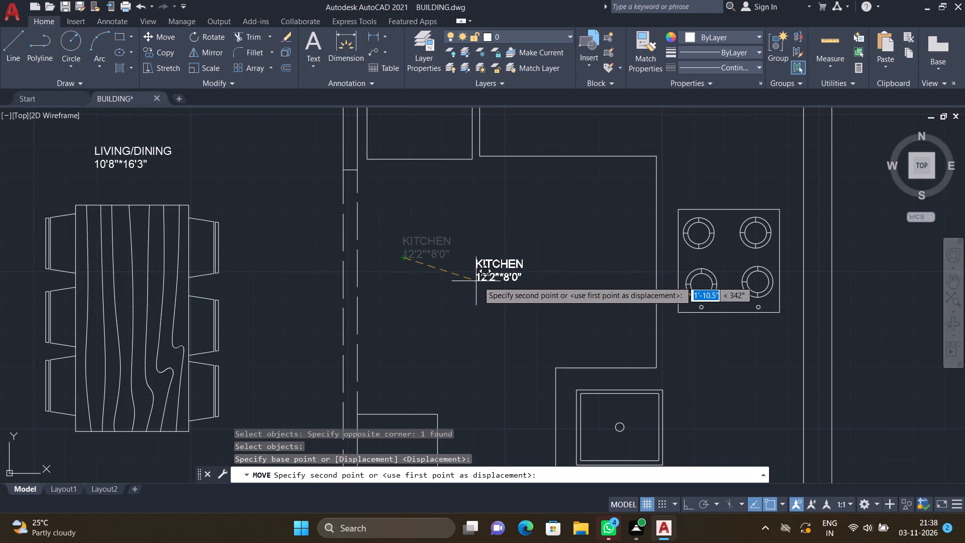
left_click(479, 281)
Add a two-line multiline text label reading BEDROOM-2 and 11'0"*11'4" between the TOILET-2 wall and the foot of the bed.
scroll(461, 274, "down", 3)
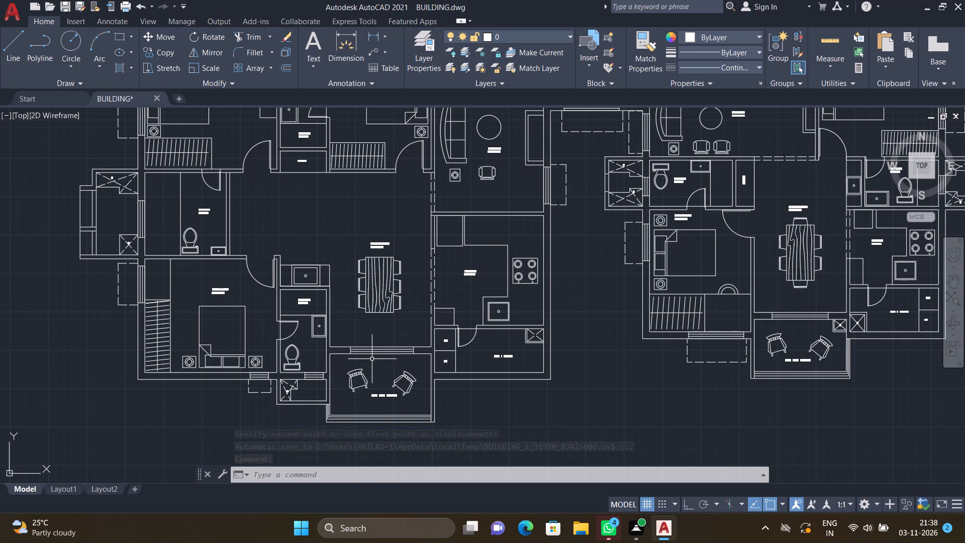
scroll(366, 349, "down", 1)
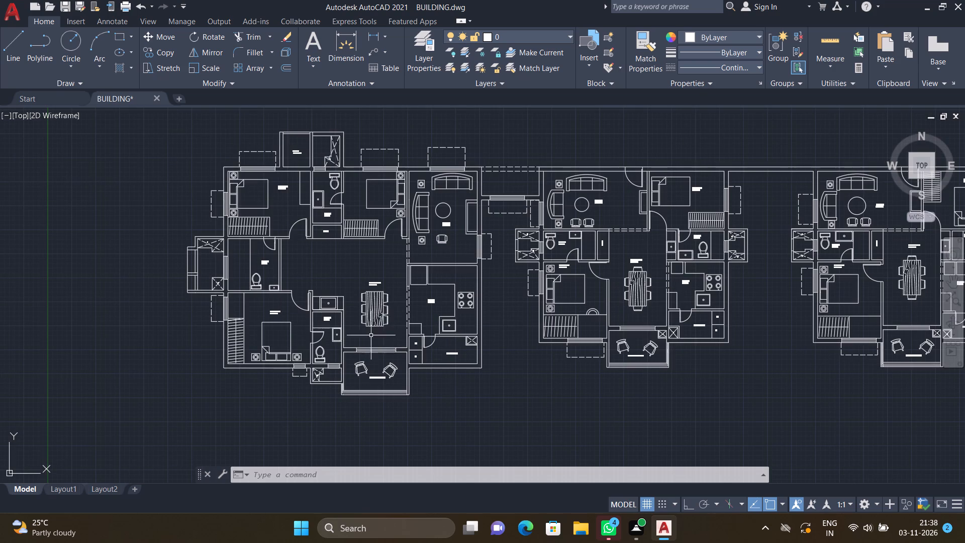
scroll(361, 174, "up", 2)
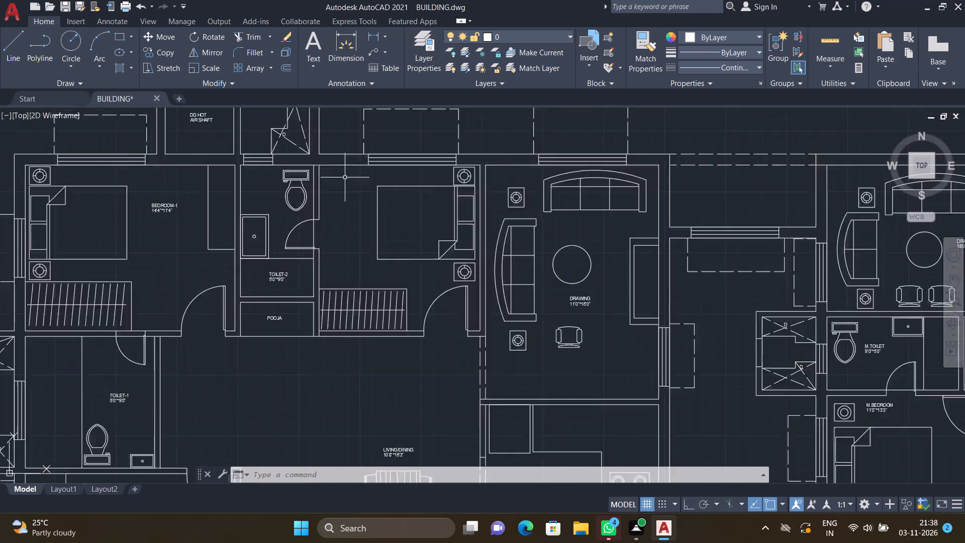
scroll(345, 177, "up", 1)
type("MT")
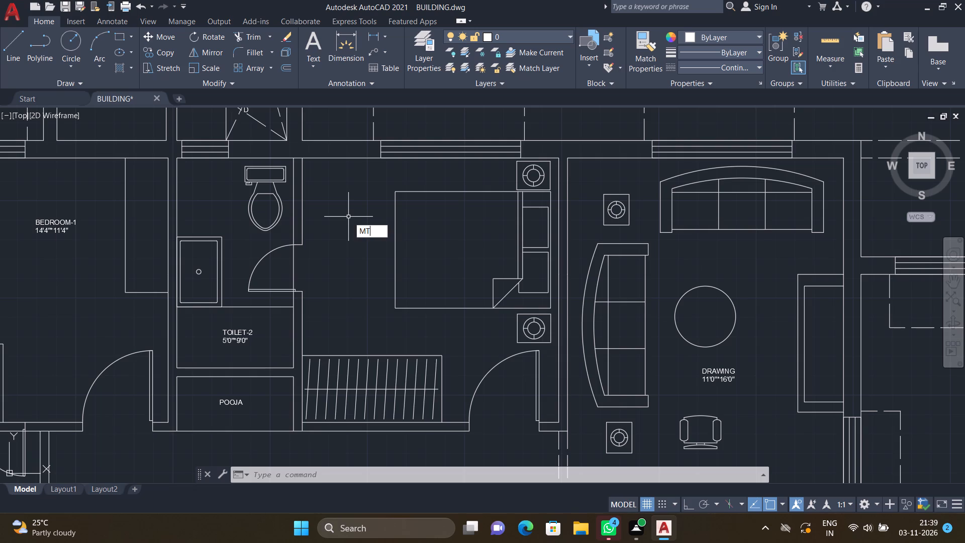
key("Return")
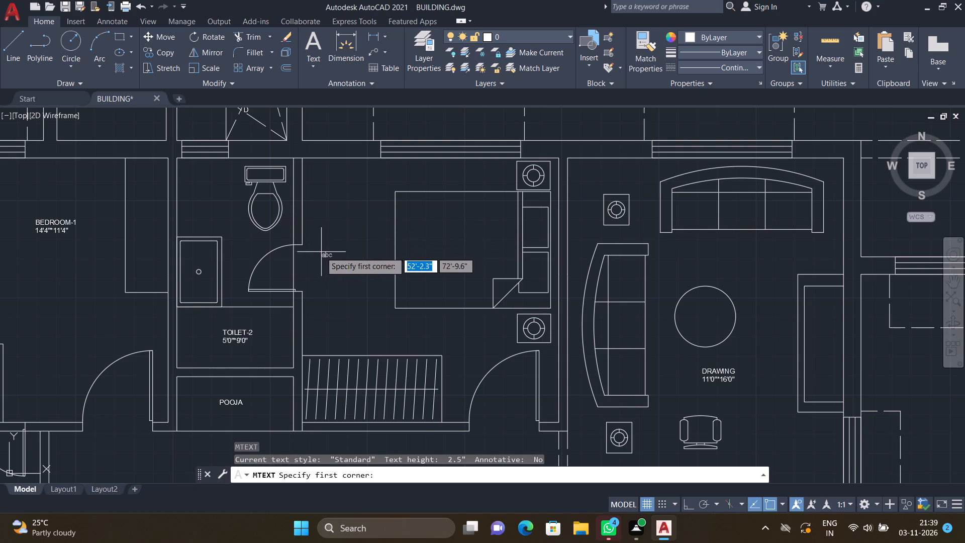
scroll(311, 240, "up", 1)
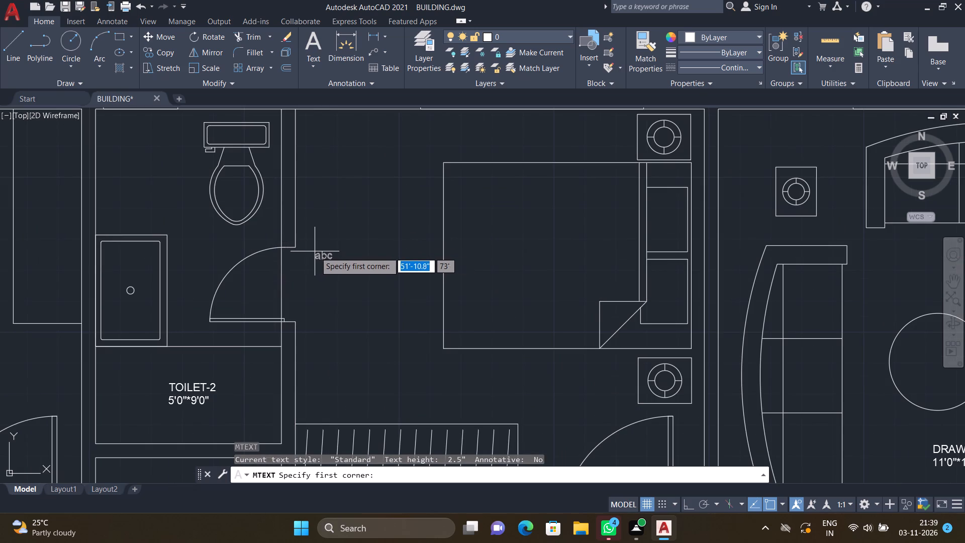
left_click(314, 251)
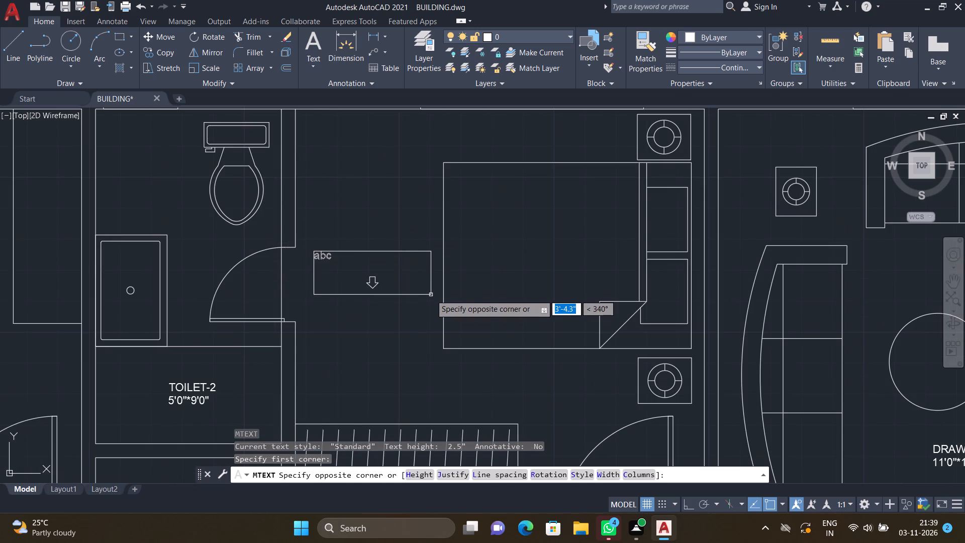
left_click(431, 295)
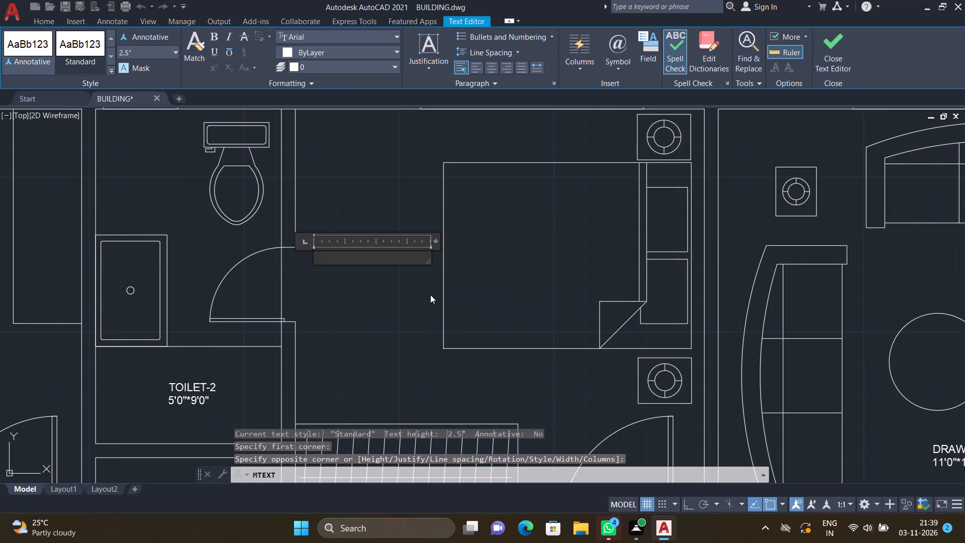
type("BEDROOM-2")
key("Return")
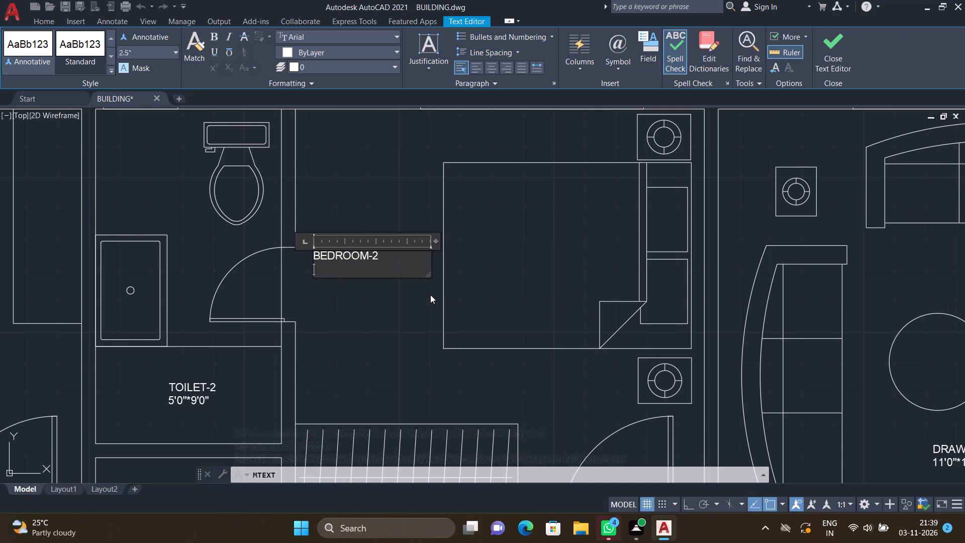
type("11'")
type("0\"*")
type("11'")
type("4\"")
key("Return")
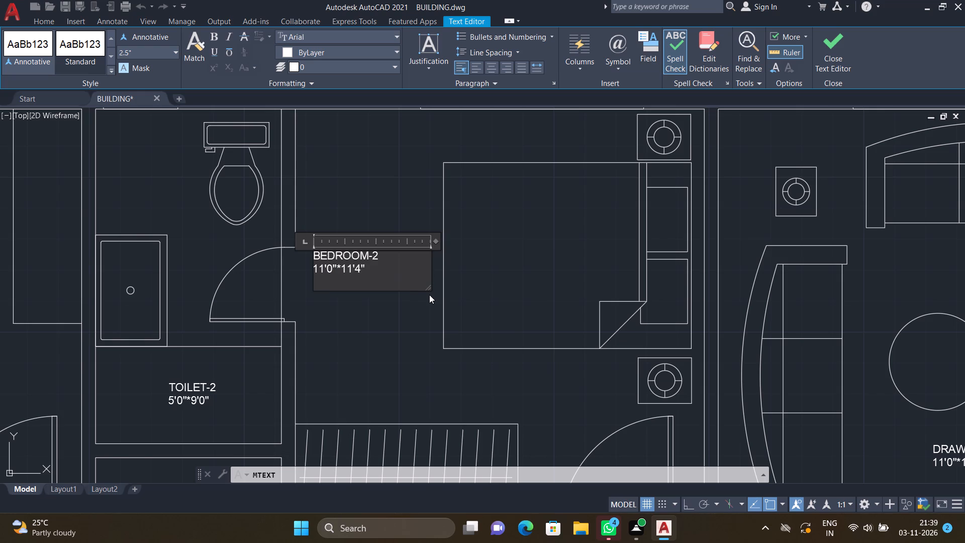
key("Escape")
left_click(508, 260)
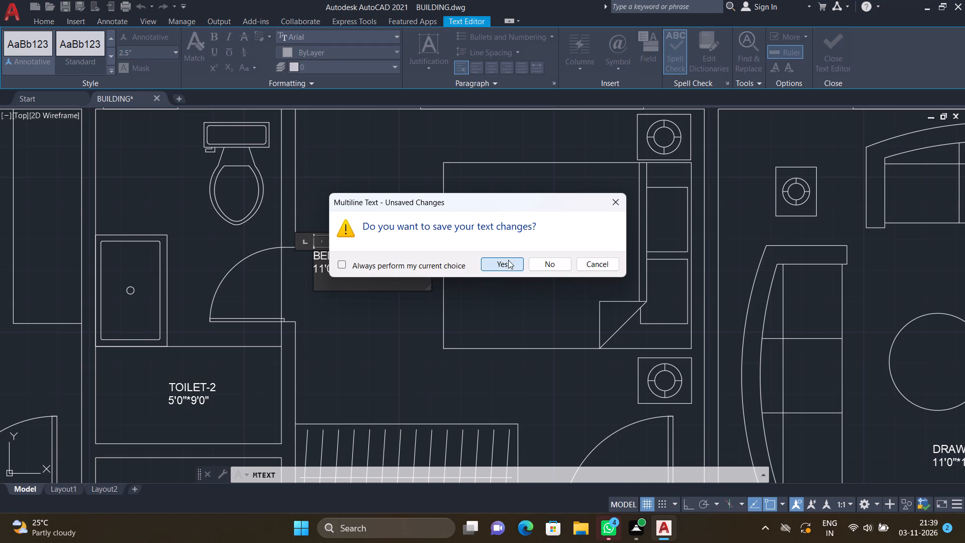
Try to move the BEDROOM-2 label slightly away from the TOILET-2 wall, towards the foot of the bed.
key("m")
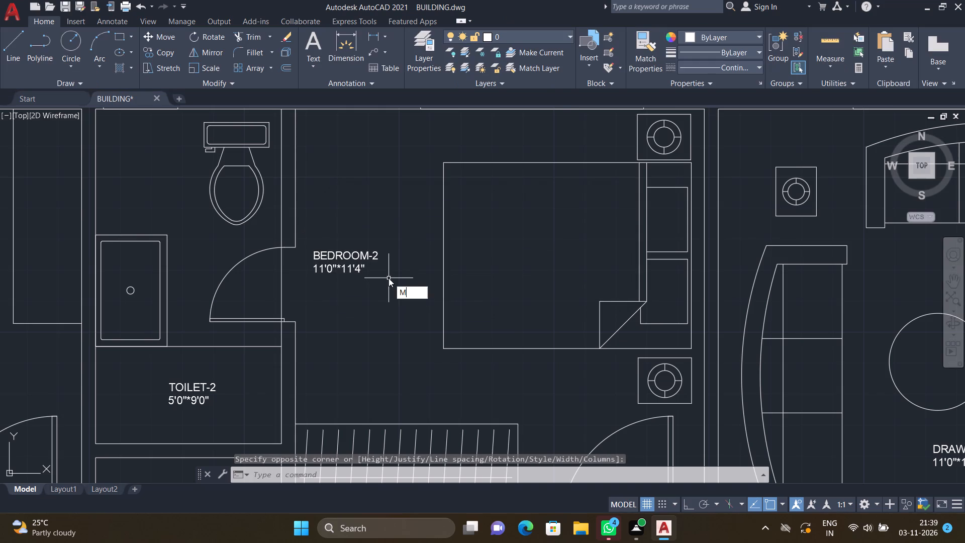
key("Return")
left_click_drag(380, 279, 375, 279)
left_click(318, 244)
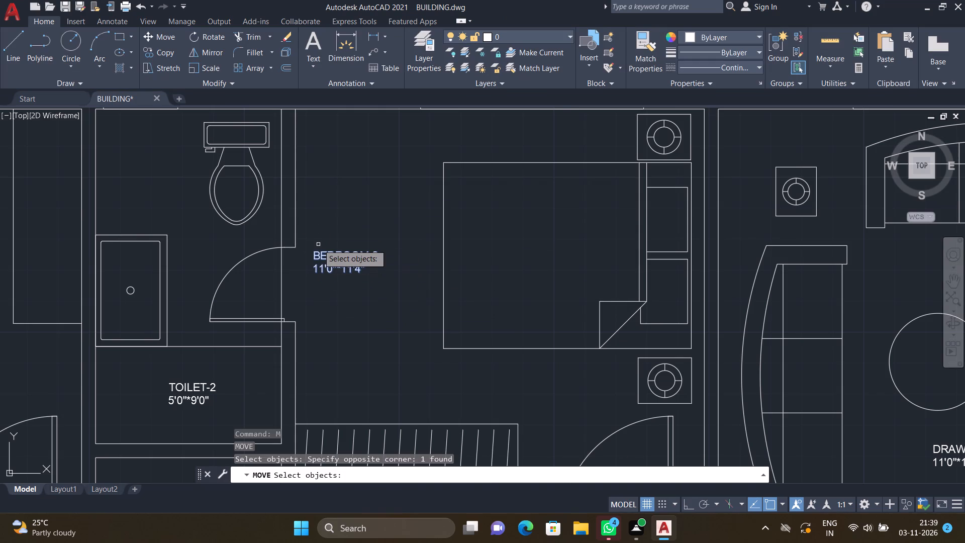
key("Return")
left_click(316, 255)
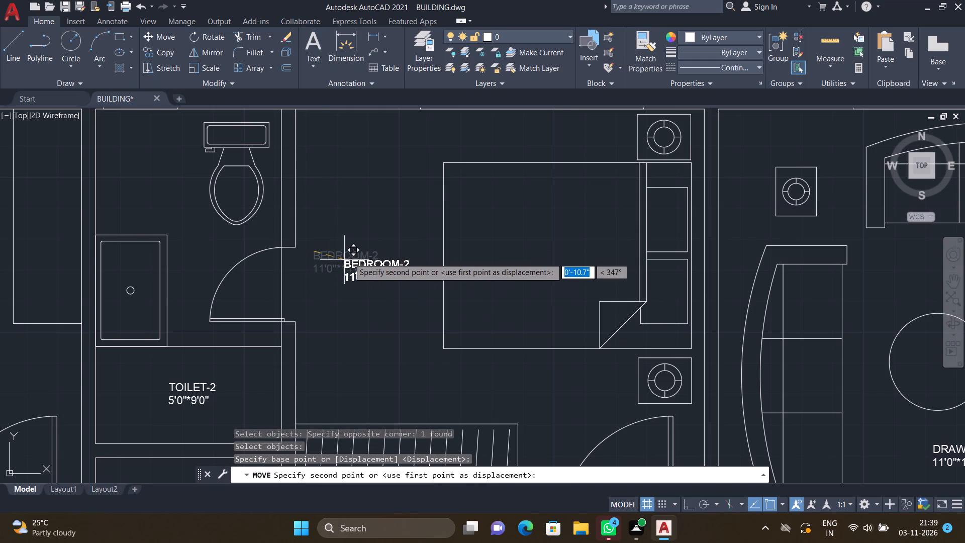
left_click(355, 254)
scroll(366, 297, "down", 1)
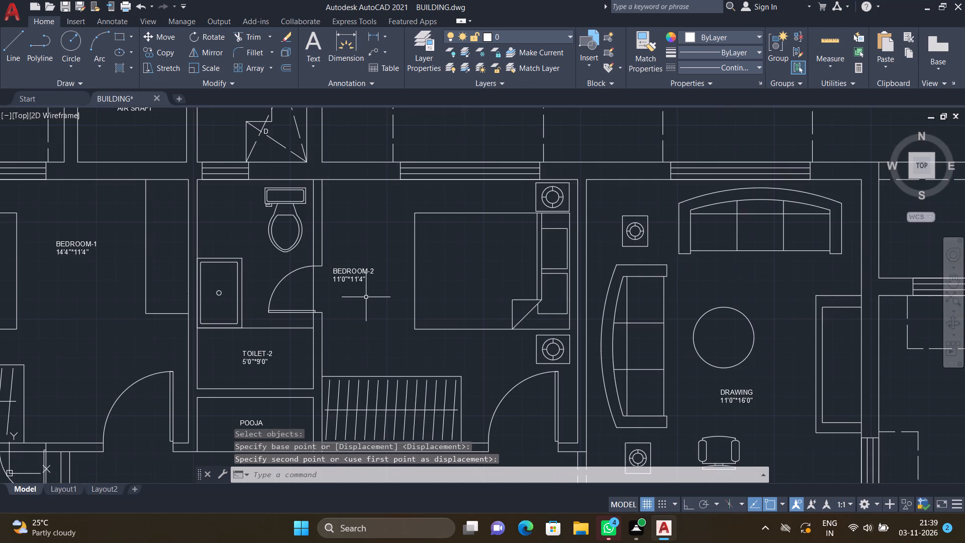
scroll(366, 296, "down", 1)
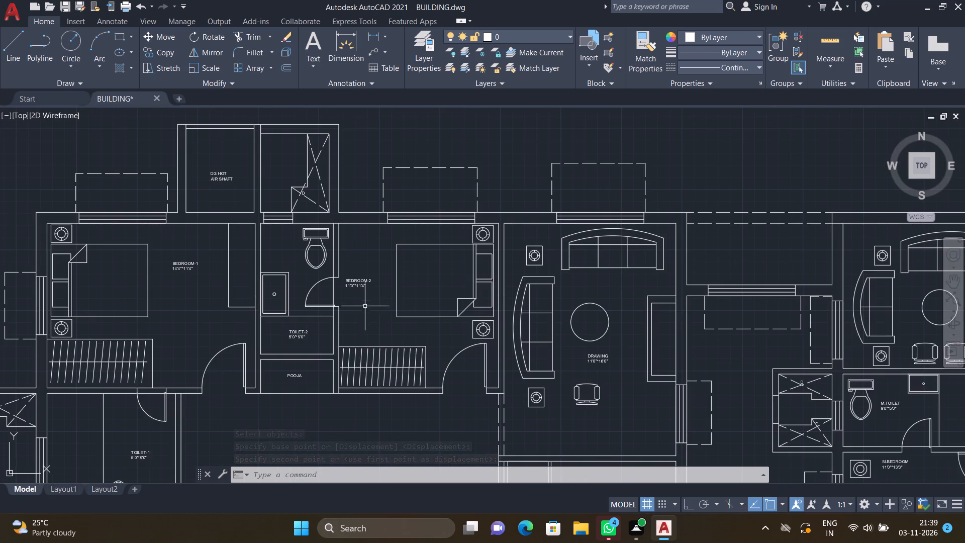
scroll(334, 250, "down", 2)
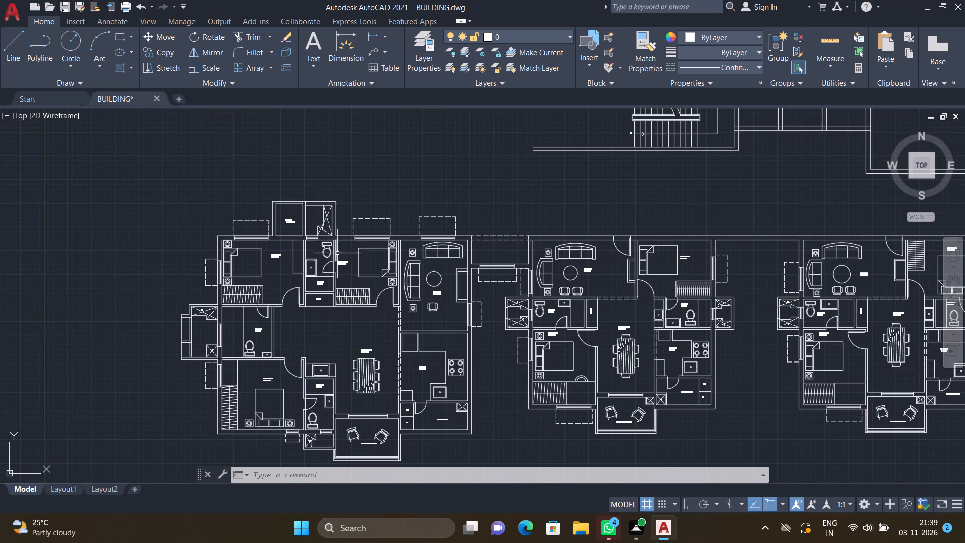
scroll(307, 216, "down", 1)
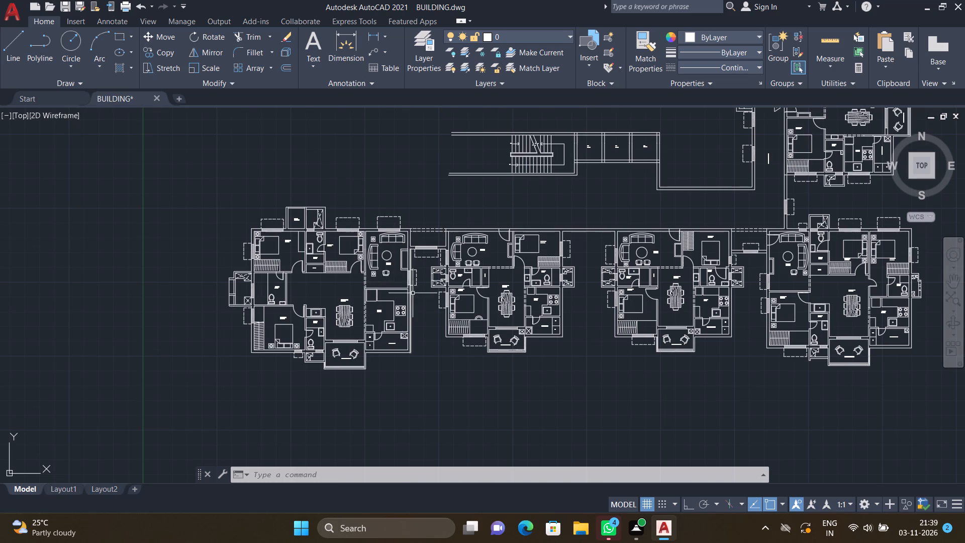
Check the labelled flats along the lower wing and the overall building layout for areas still left incomplete.
scroll(404, 281, "up", 2)
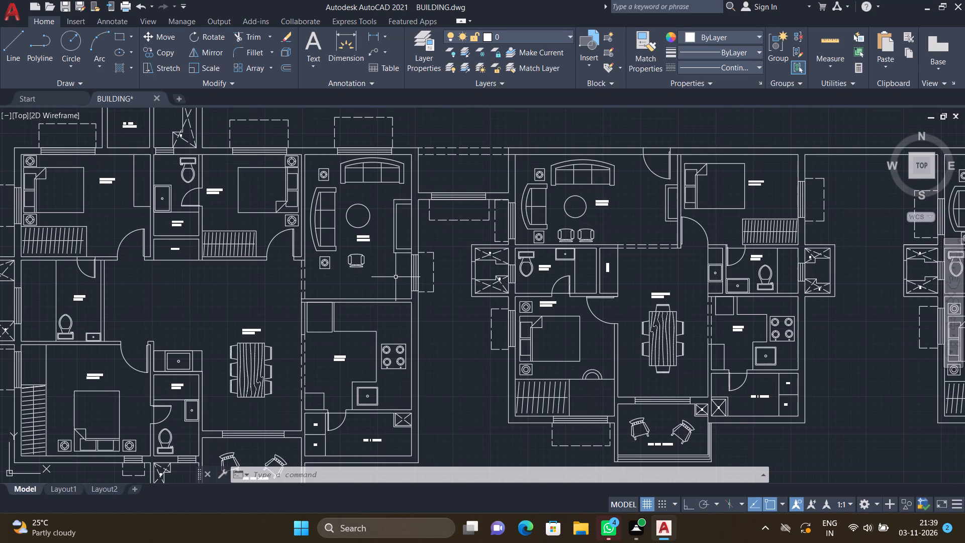
scroll(289, 342, "down", 1)
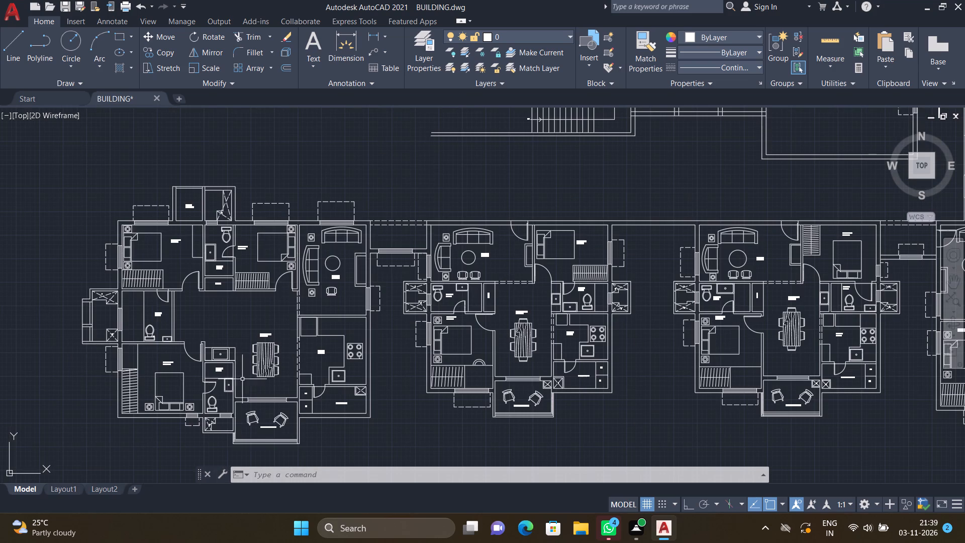
scroll(111, 347, "up", 1)
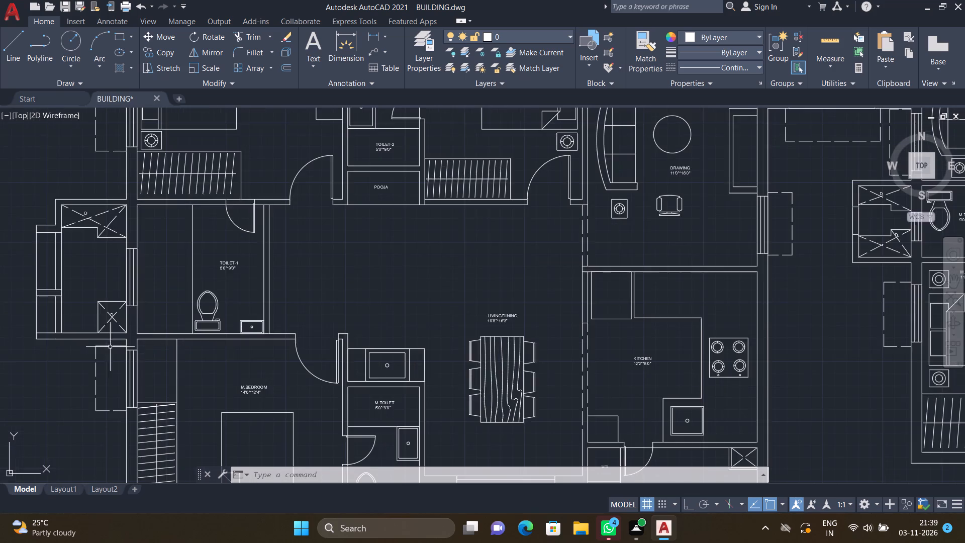
scroll(110, 347, "up", 2)
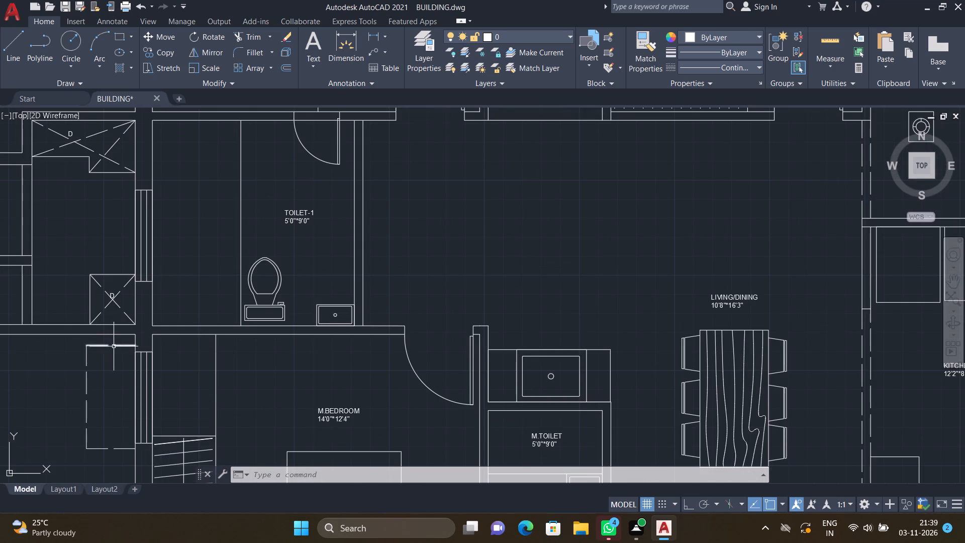
scroll(152, 359, "down", 1)
scroll(241, 434, "down", 1)
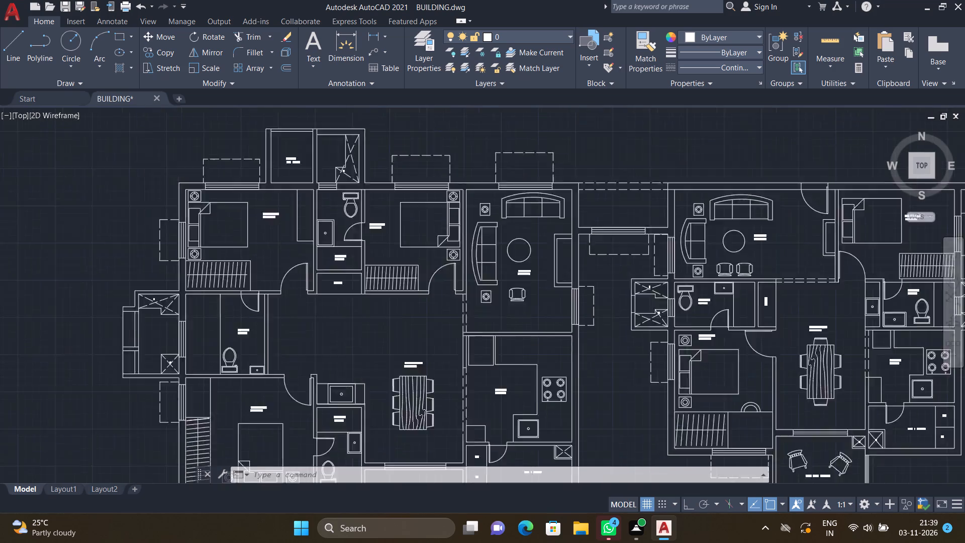
scroll(241, 434, "down", 5)
scroll(263, 455, "up", 4)
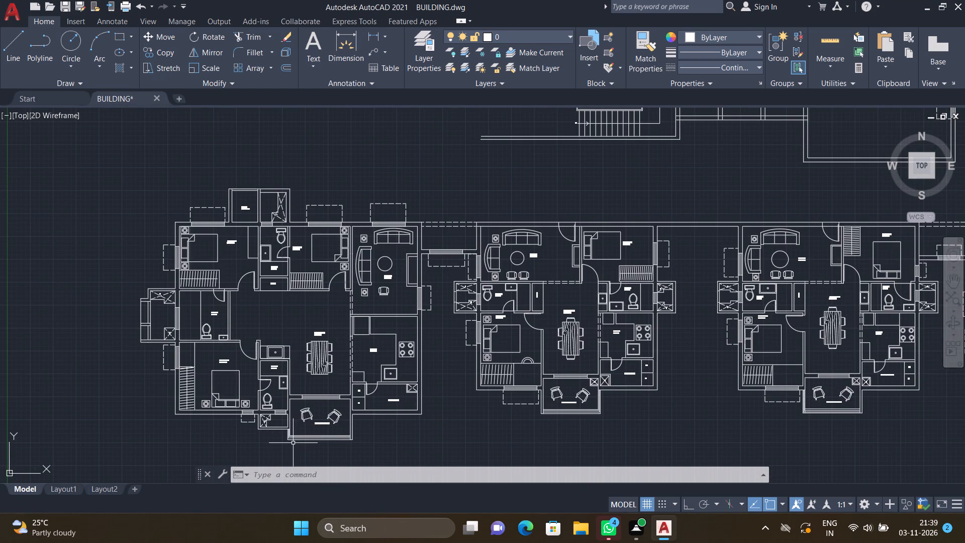
scroll(342, 437, "down", 1)
scroll(385, 403, "down", 1)
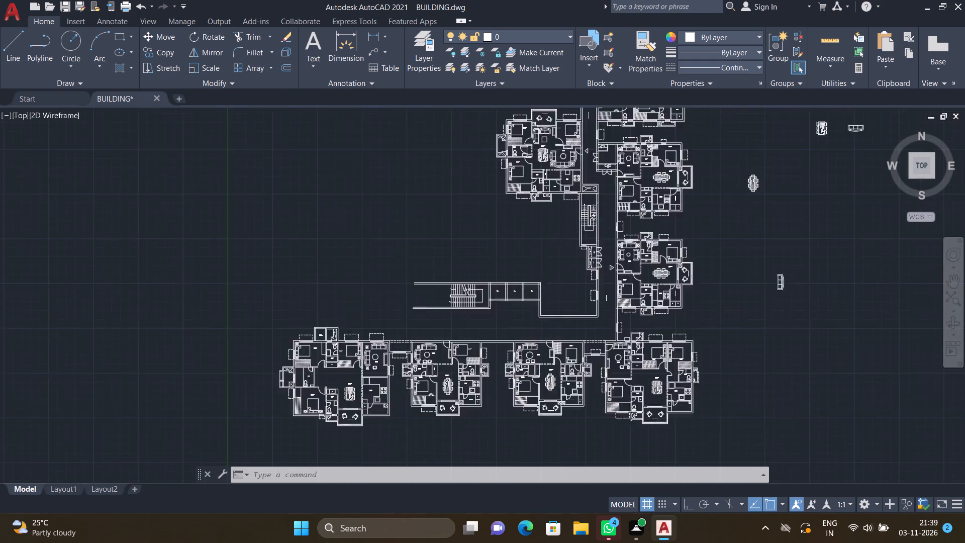
scroll(385, 389, "down", 1)
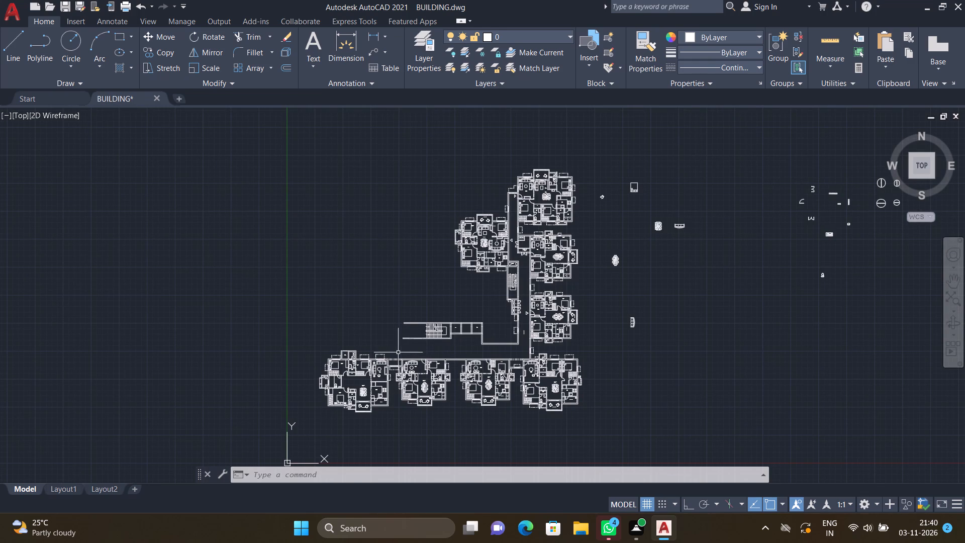
Draw a three-sided rectangular outline, about 7'-2" by 4'-8", on the lower wall line of the corridor beside the staircase's DN flight.
scroll(398, 345, "up", 5)
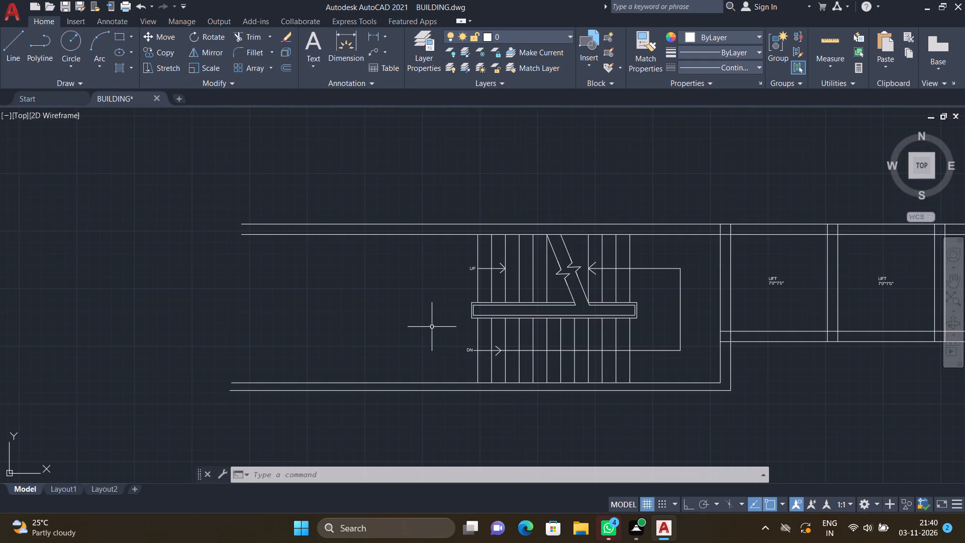
key("l")
key("Return")
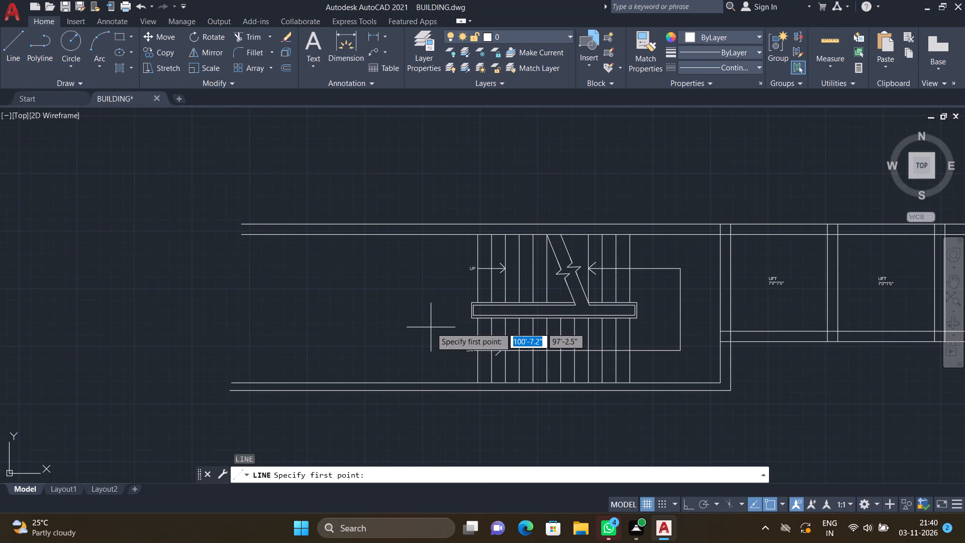
key("F8")
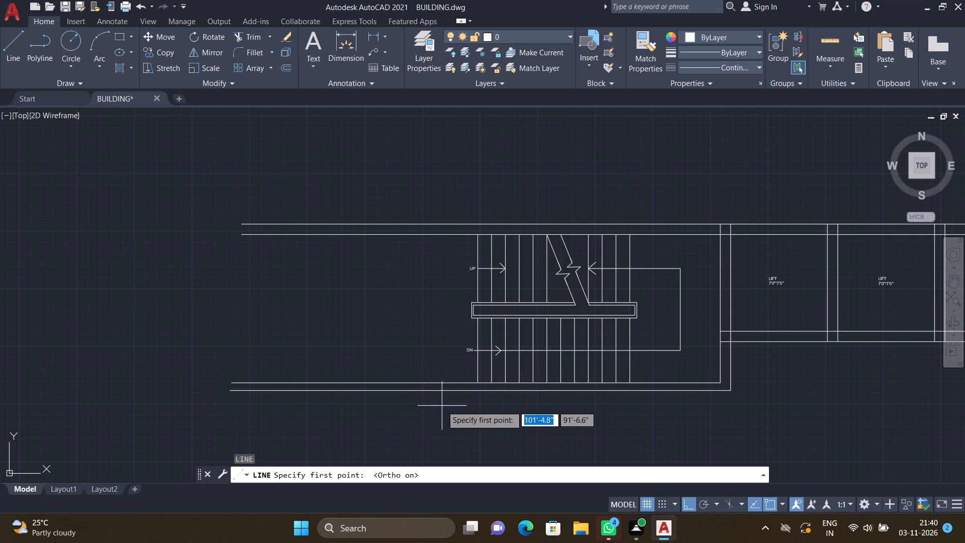
scroll(441, 401, "up", 1)
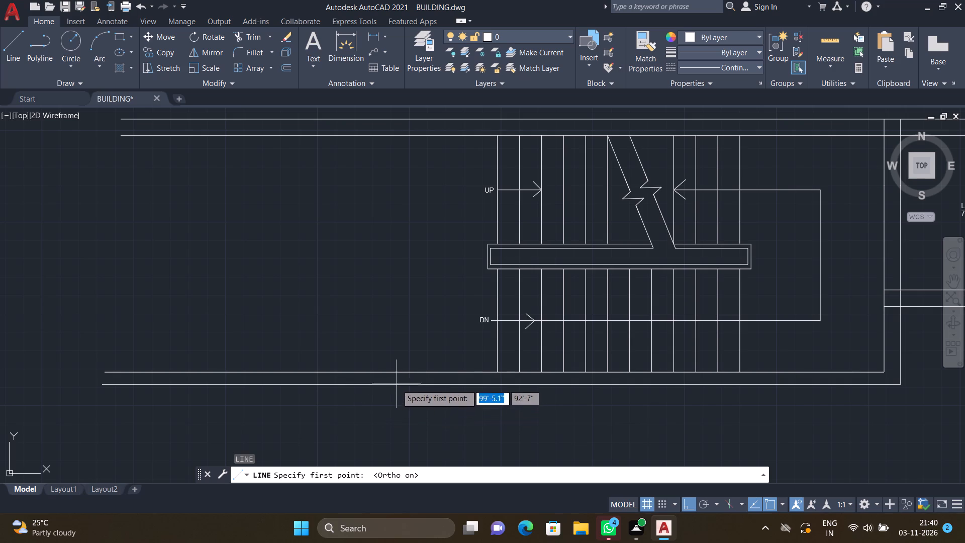
left_click(380, 372)
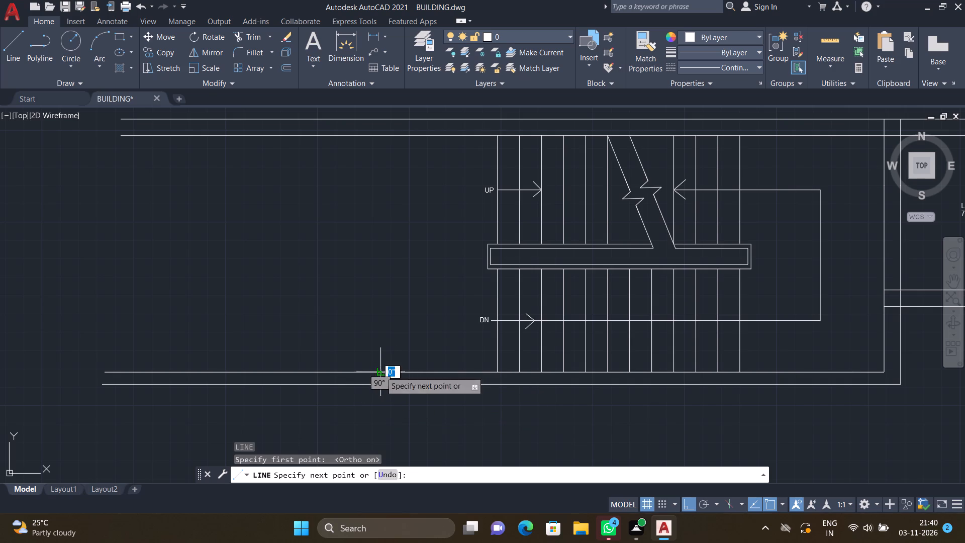
scroll(374, 282, "up", 2)
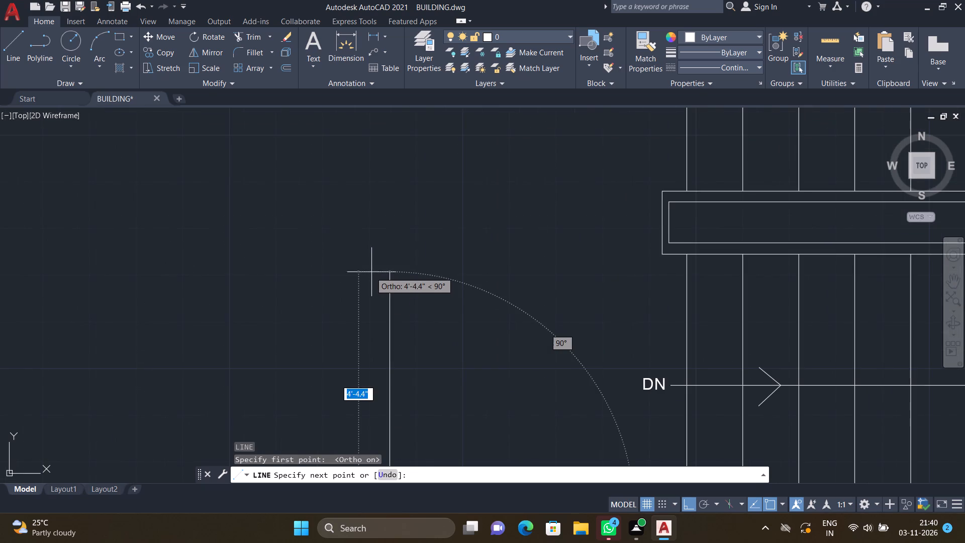
scroll(383, 269, "down", 2)
left_click(385, 262)
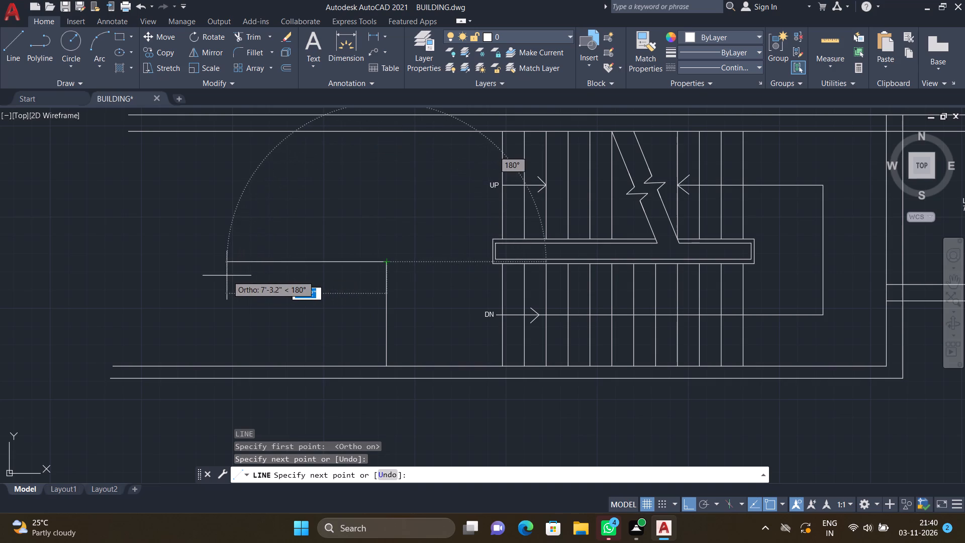
scroll(228, 273, "down", 1)
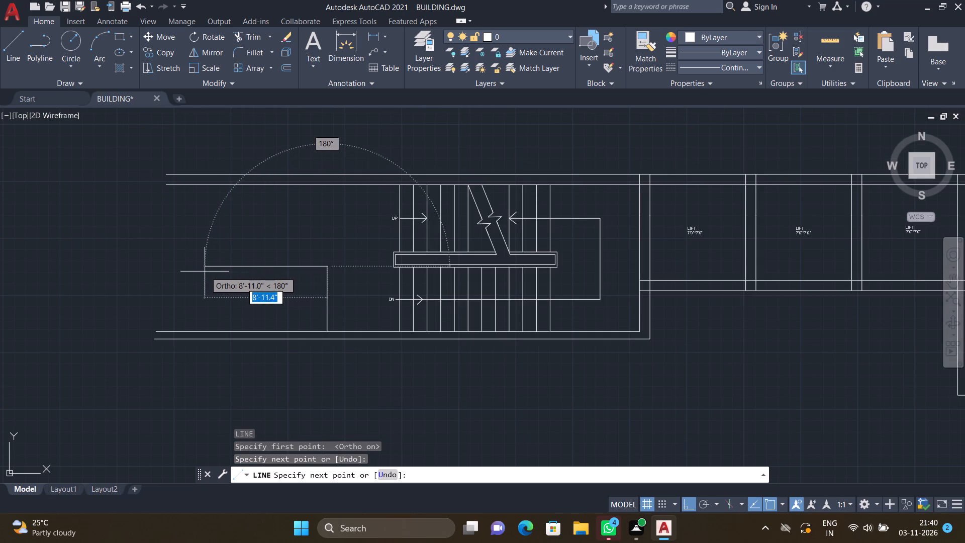
left_click(228, 273)
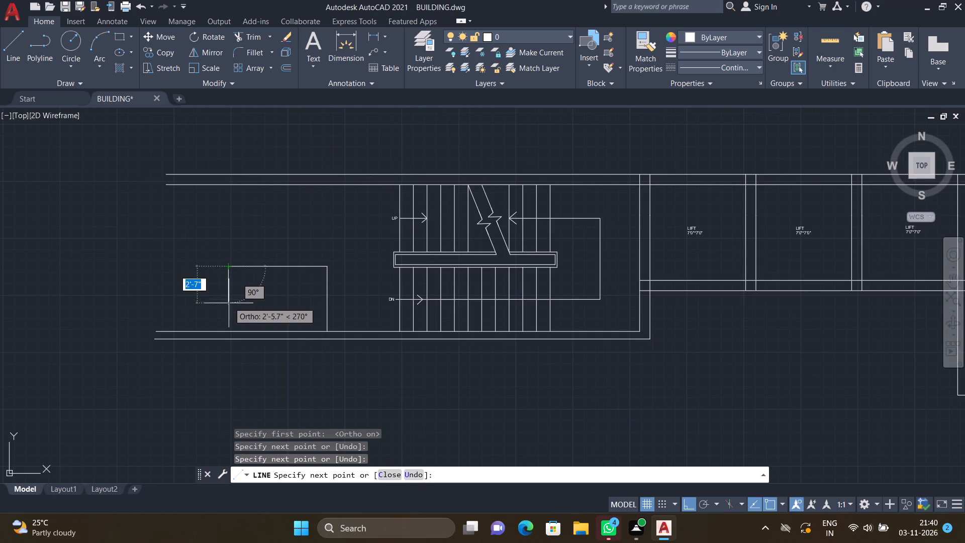
scroll(225, 318, "up", 2)
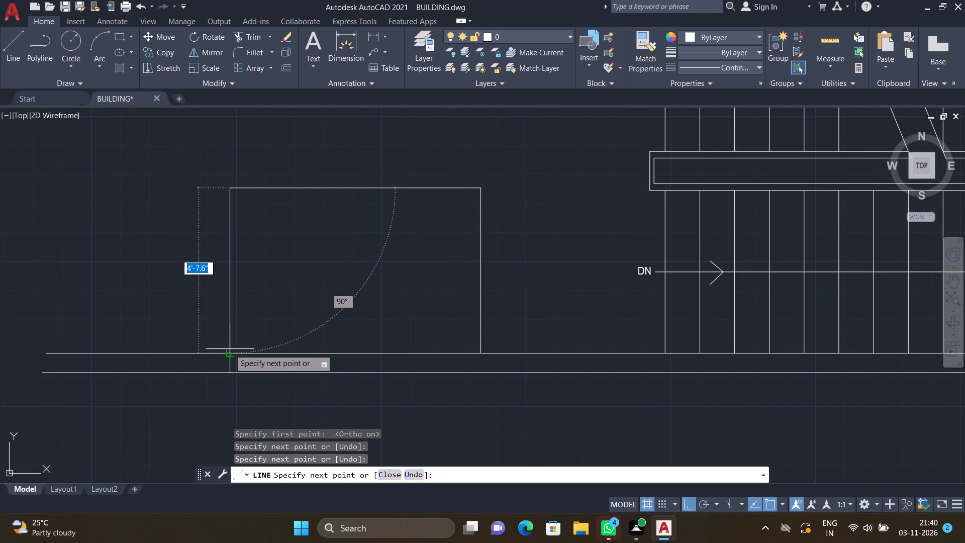
left_click(229, 353)
key("Return")
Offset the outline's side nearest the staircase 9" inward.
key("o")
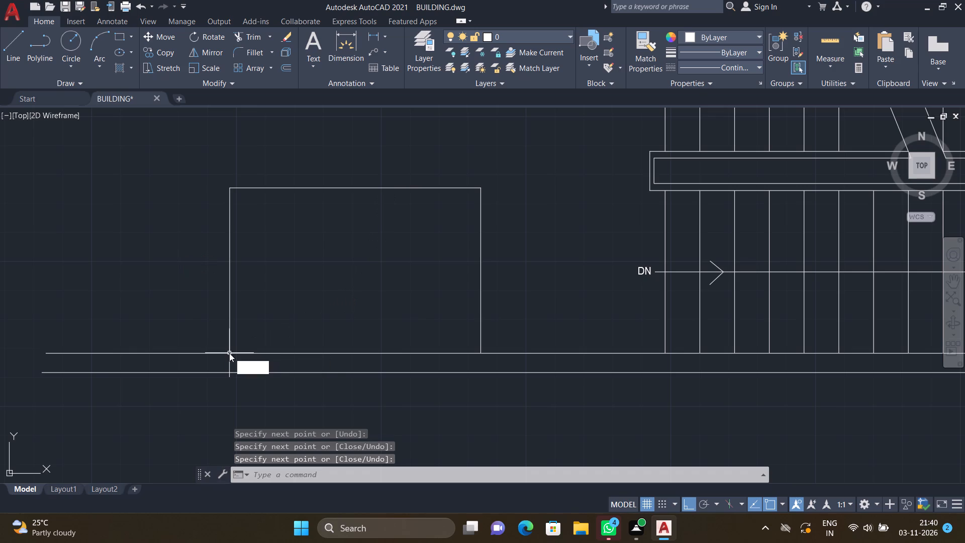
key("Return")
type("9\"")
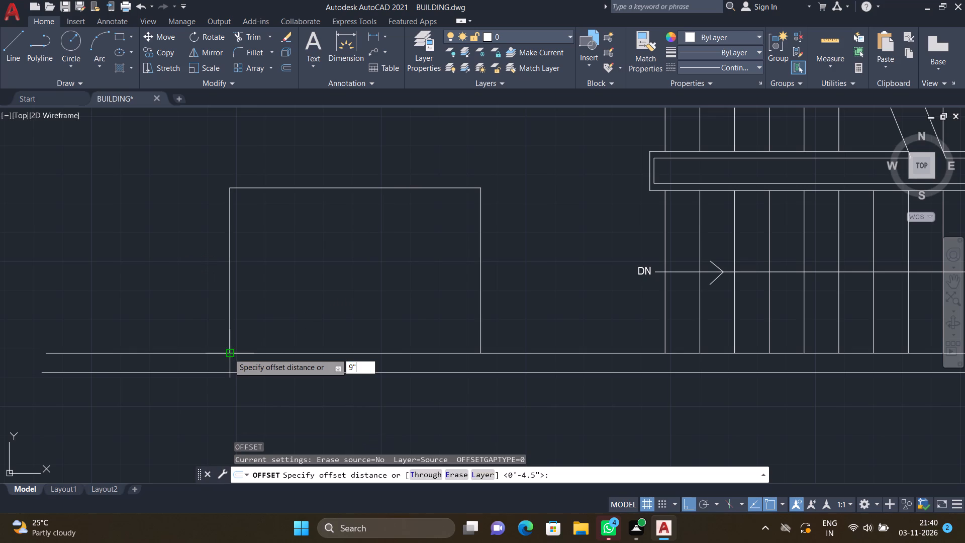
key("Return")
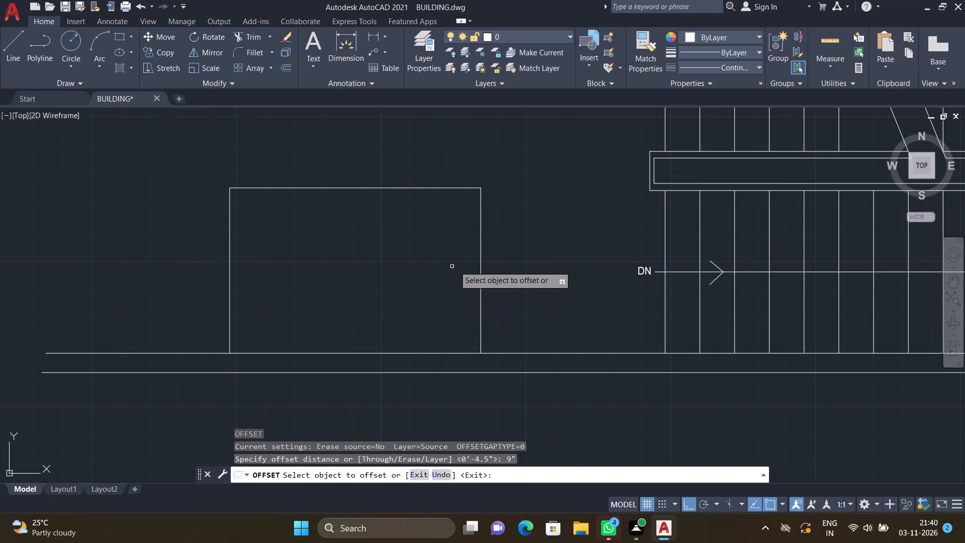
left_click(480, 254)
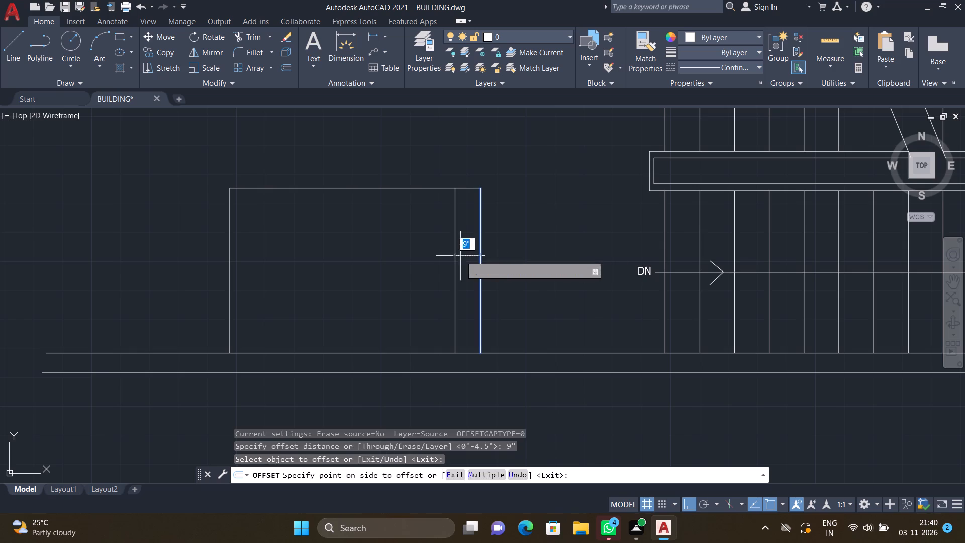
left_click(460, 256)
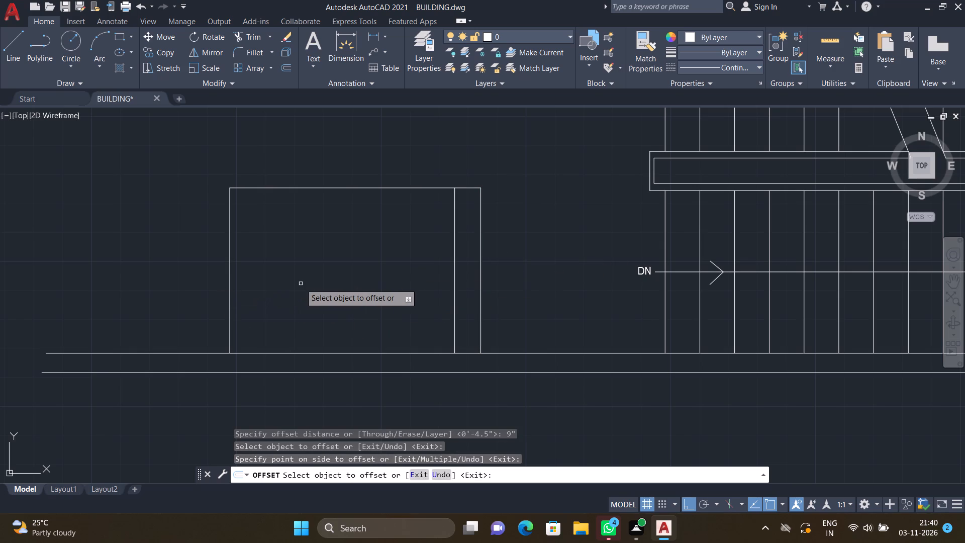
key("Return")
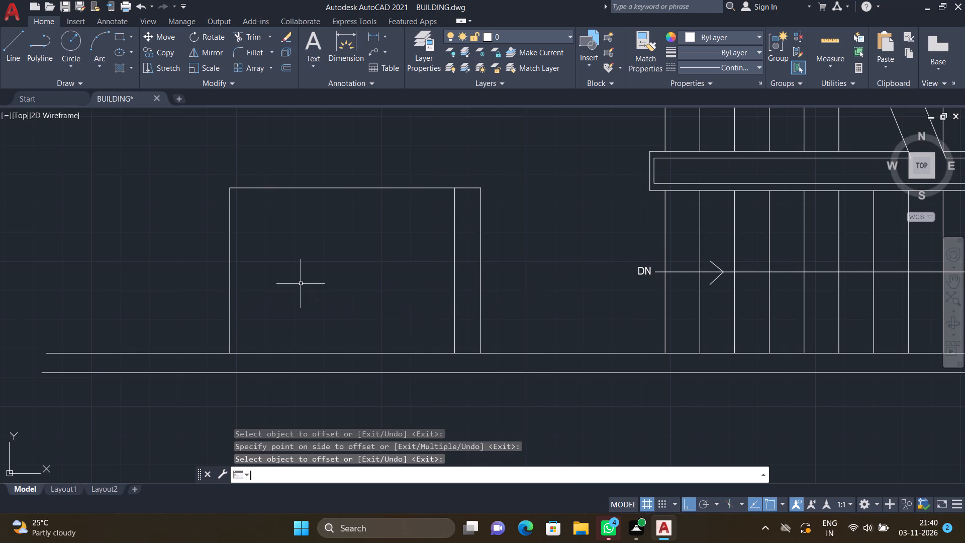
Draw a line about 6'-5" long just inside the outline's upper edge, from its far side to the 9" offset line.
key("l")
key("Return")
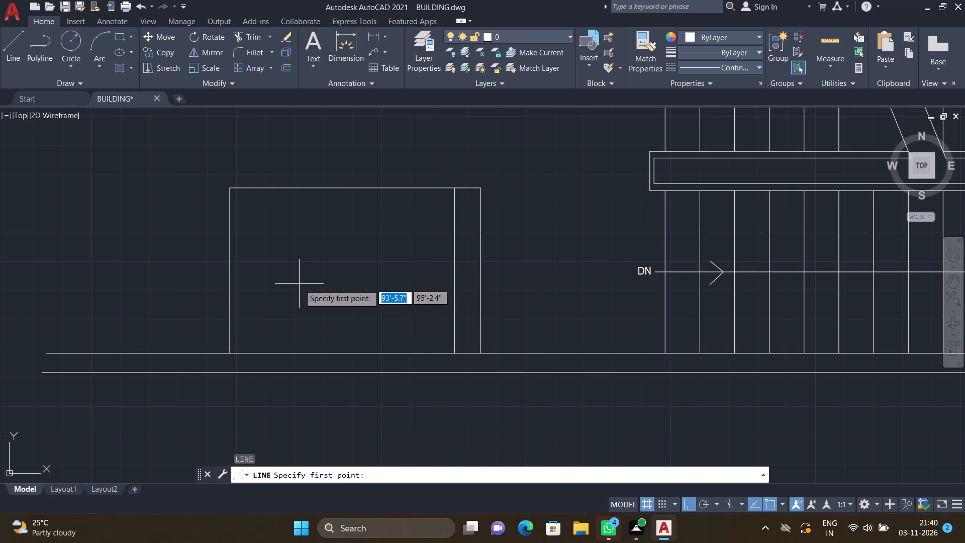
scroll(233, 206, "up", 2)
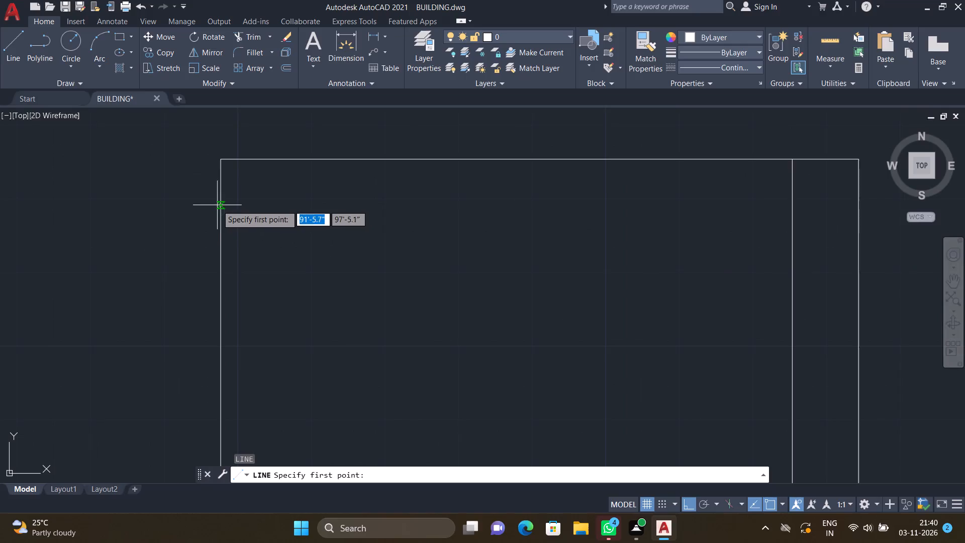
left_click(222, 202)
scroll(370, 200, "down", 3)
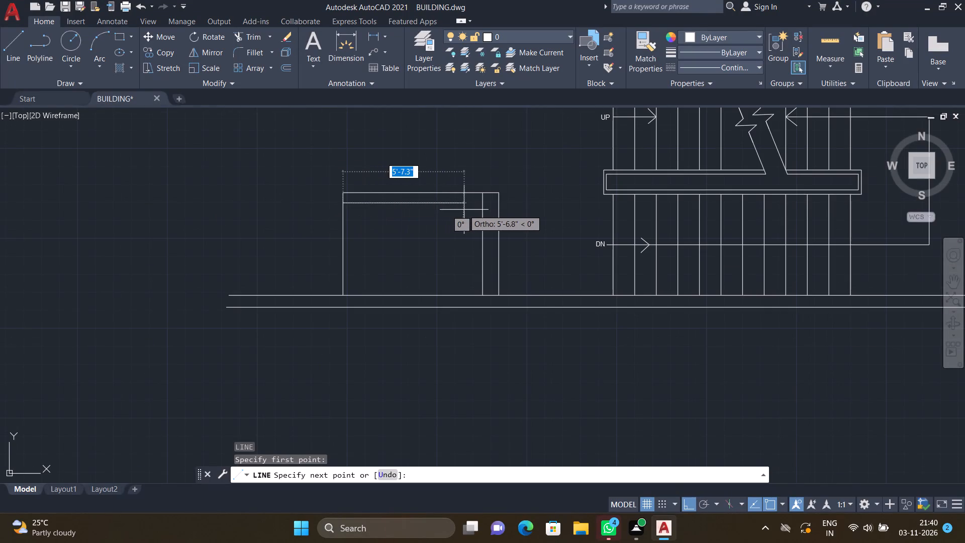
scroll(471, 210, "up", 2)
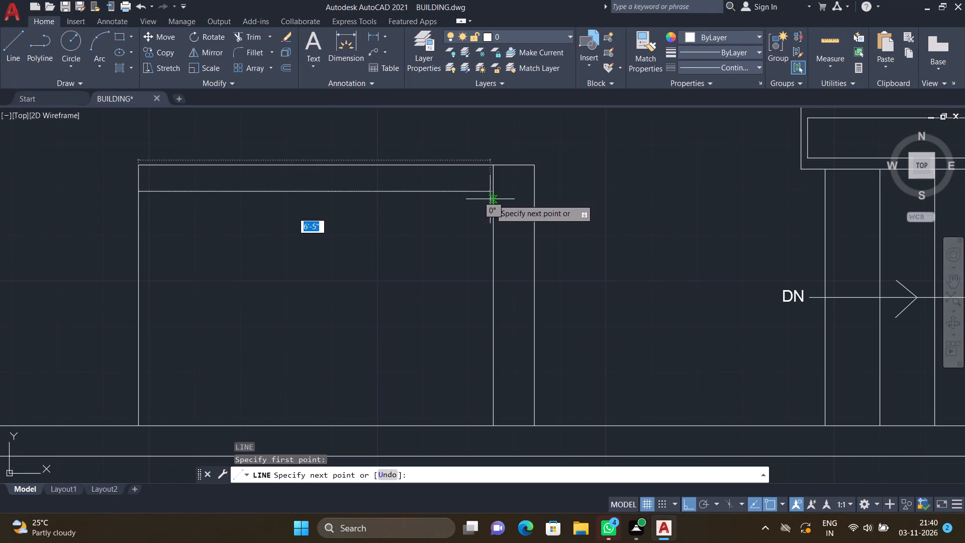
left_click(493, 196)
key("Return")
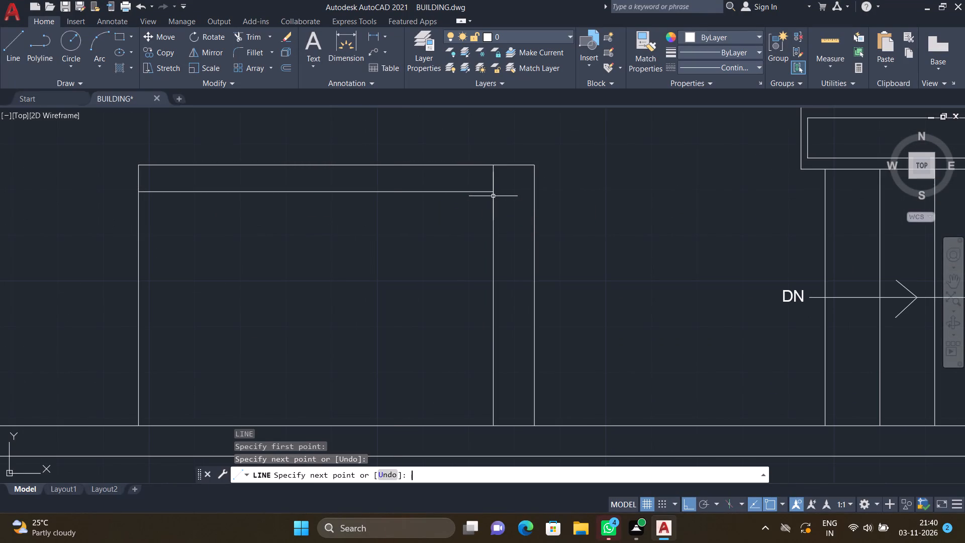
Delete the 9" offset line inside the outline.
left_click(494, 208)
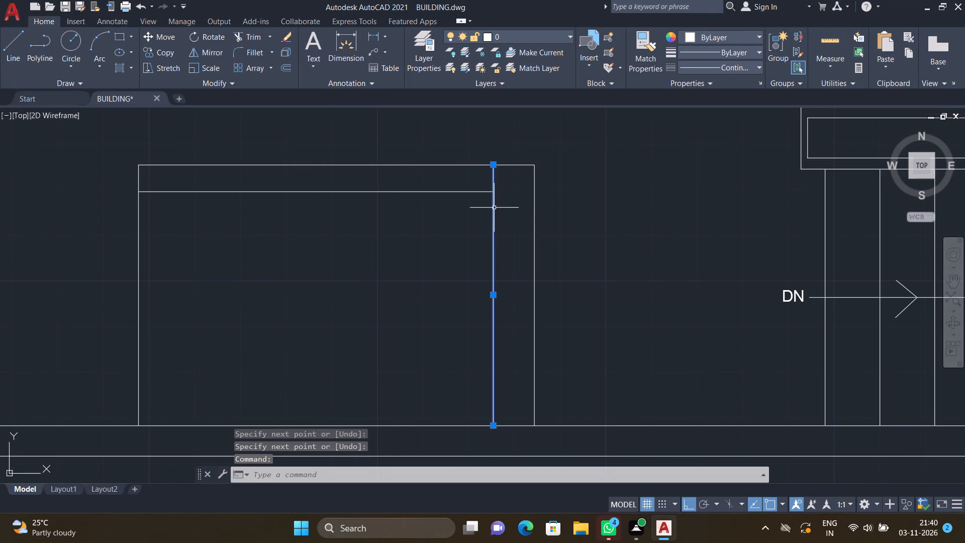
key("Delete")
Continue the inner line about 5" towards the staircase side and about 4'-3" down to the corridor wall line.
key("l")
key("Return")
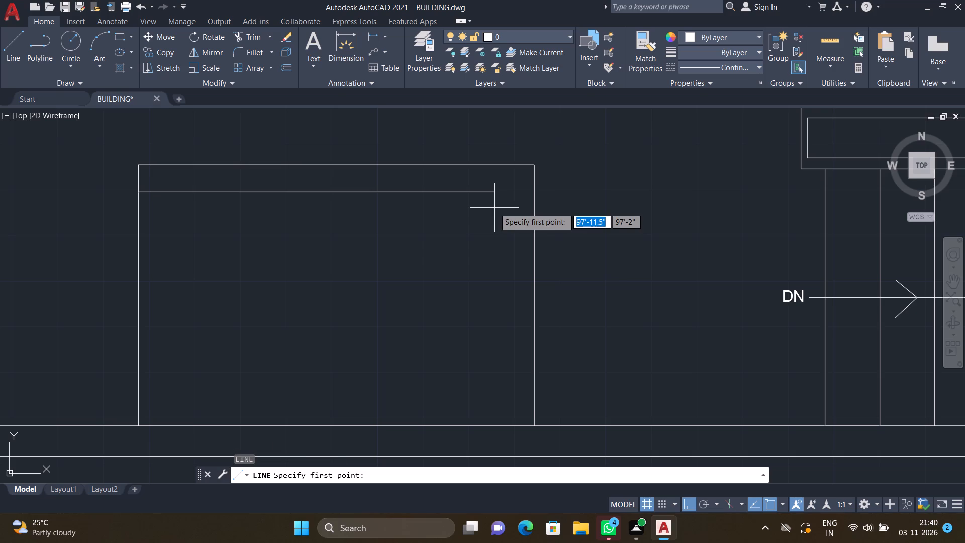
scroll(482, 189, "up", 2)
left_click(509, 196)
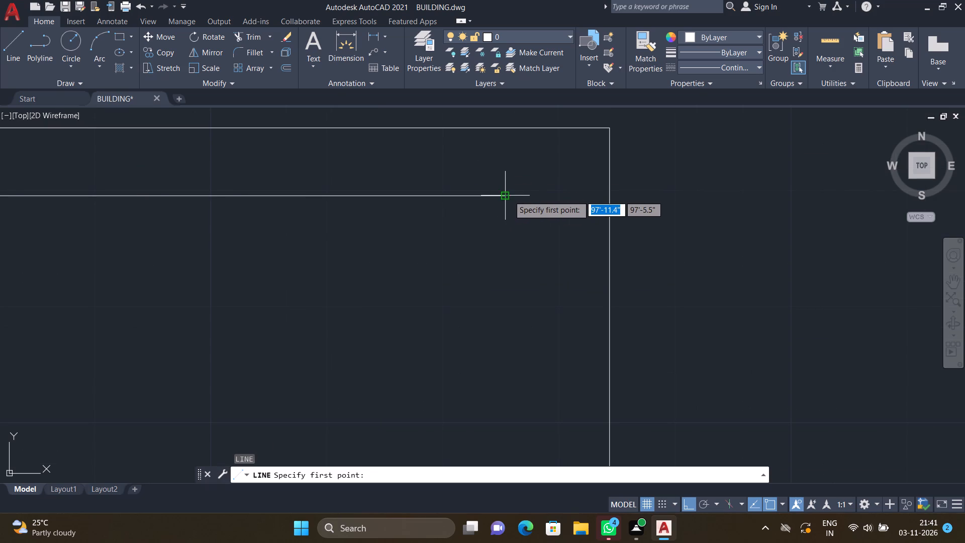
left_click(564, 196)
scroll(560, 245, "down", 4)
scroll(567, 302, "up", 2)
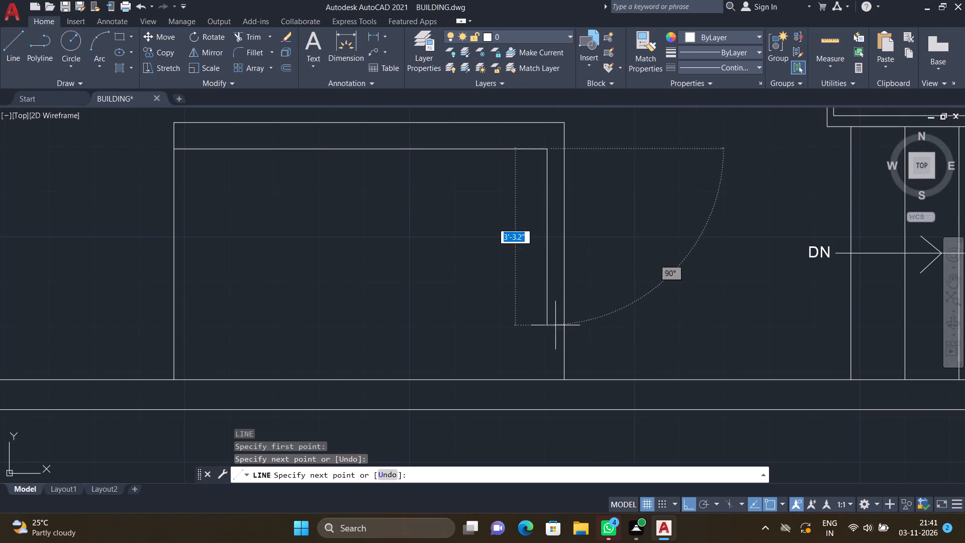
scroll(541, 360, "up", 2)
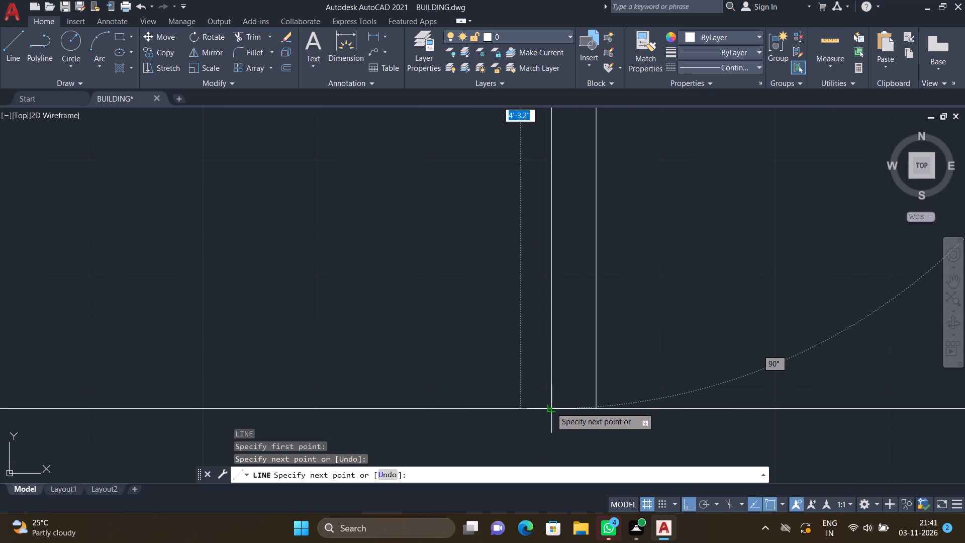
left_click(551, 409)
key("Return")
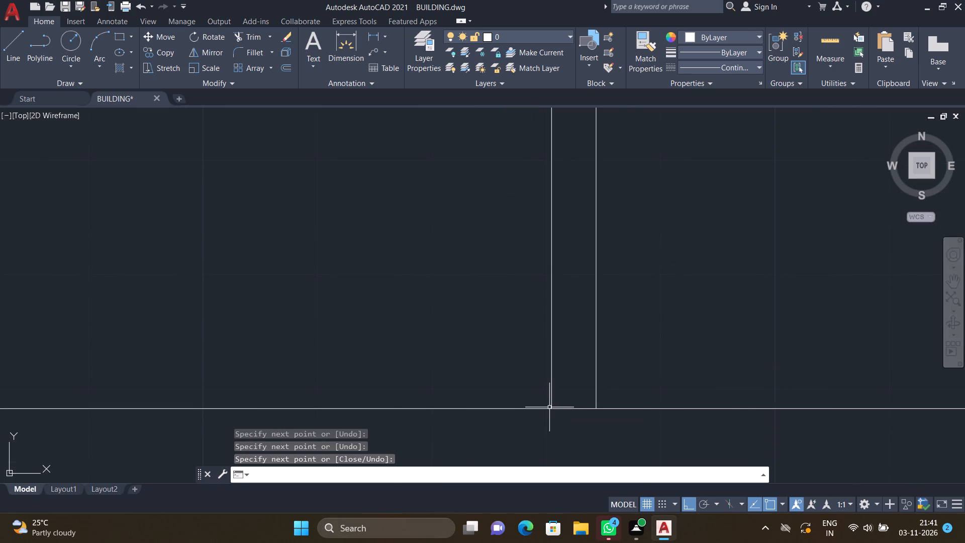
Draw a wall stub from the outline's outer corner nearest the staircase: about 1'-4" up, 4" across and back down to the inner corner.
scroll(546, 407, "down", 4)
scroll(550, 300, "up", 2)
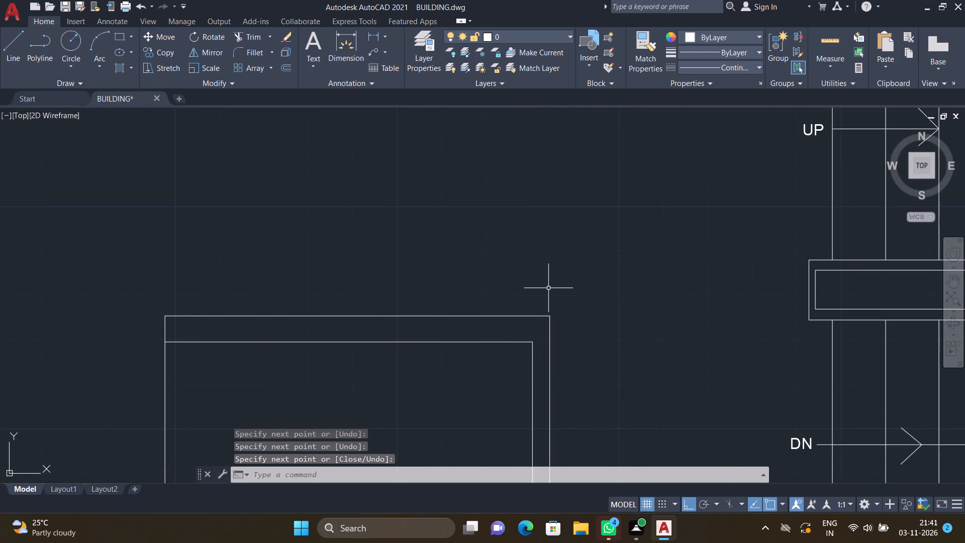
key("l")
key("Return")
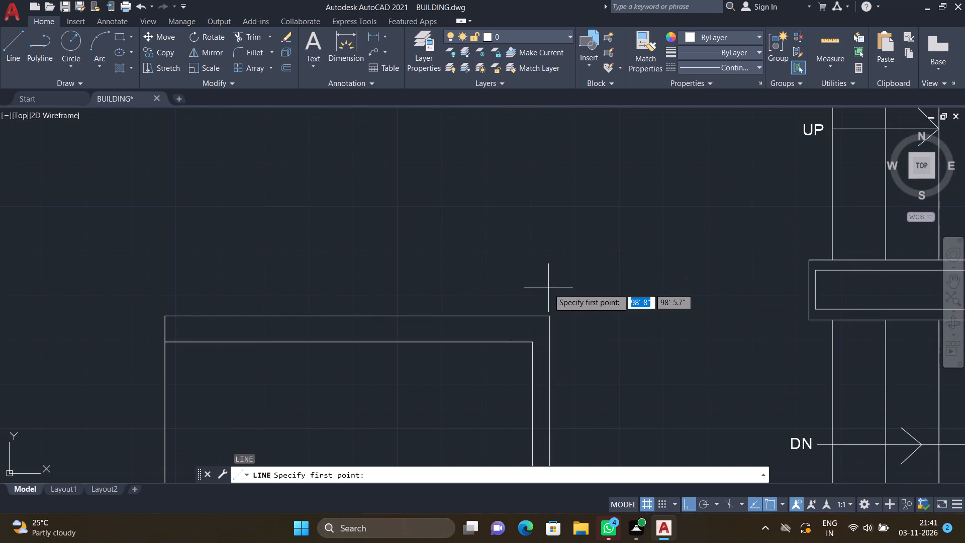
scroll(536, 306, "up", 2)
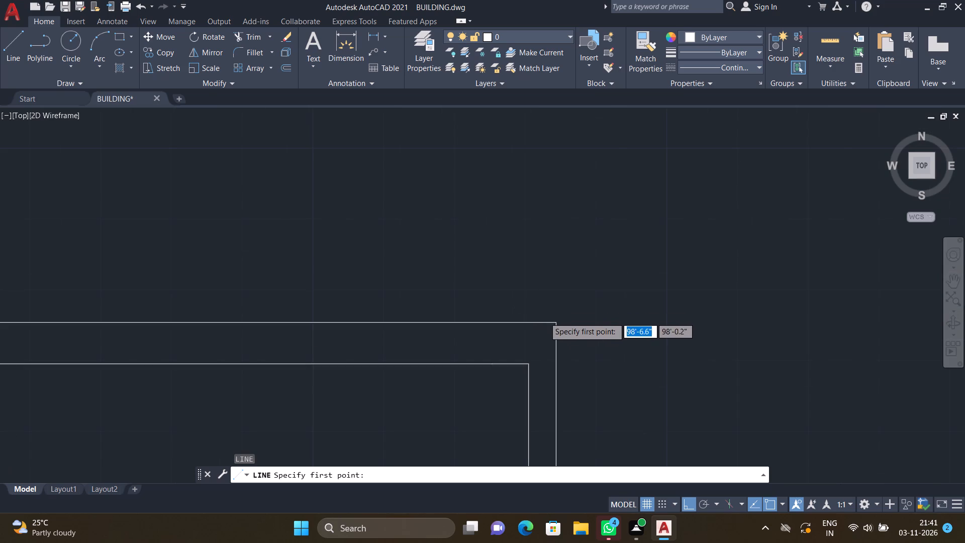
left_click(562, 327)
scroll(559, 237, "down", 2)
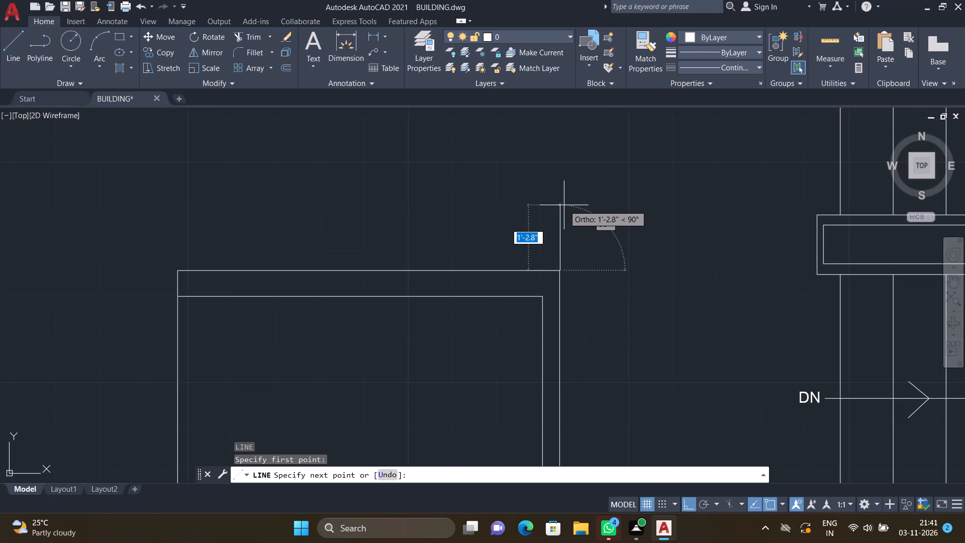
scroll(561, 204, "up", 1)
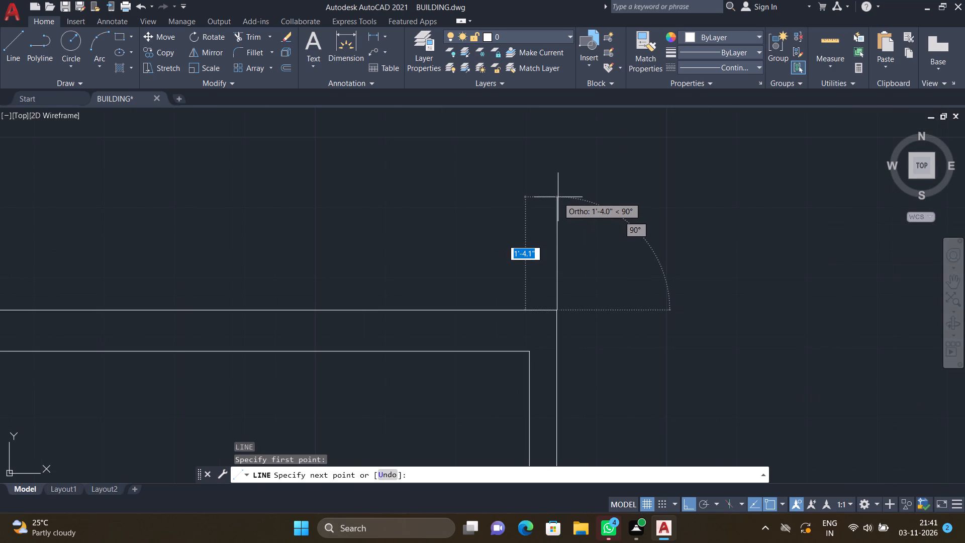
left_click(557, 197)
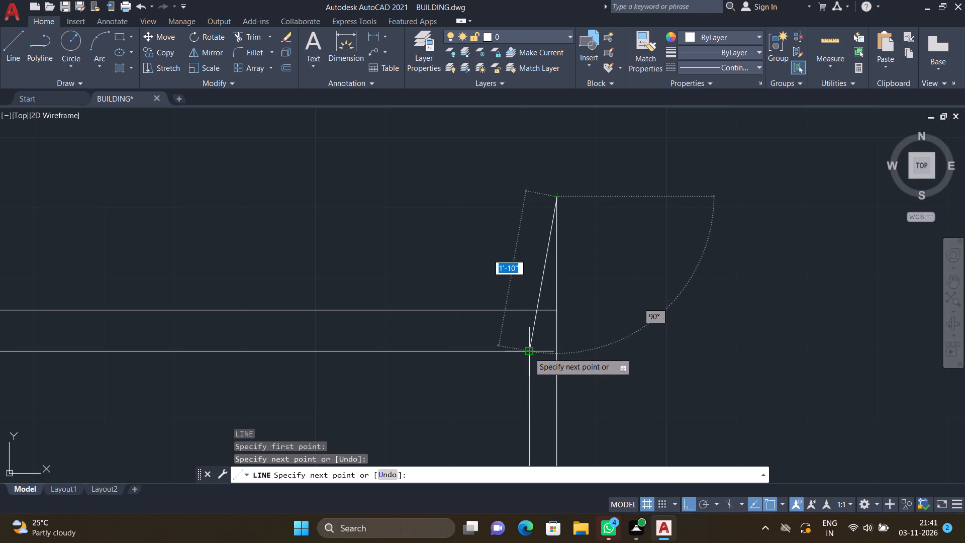
left_click(529, 198)
scroll(527, 338, "up", 1)
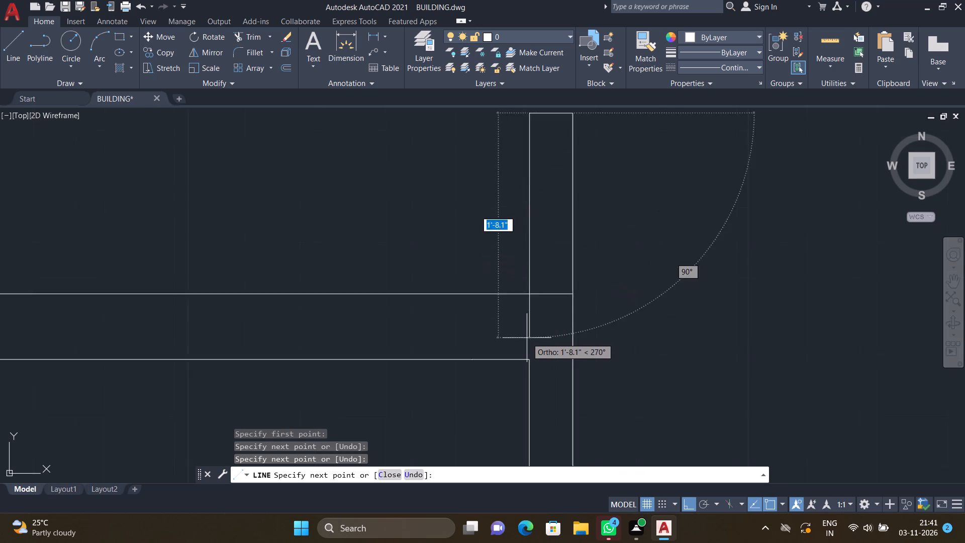
scroll(527, 338, "up", 1)
left_click(526, 373)
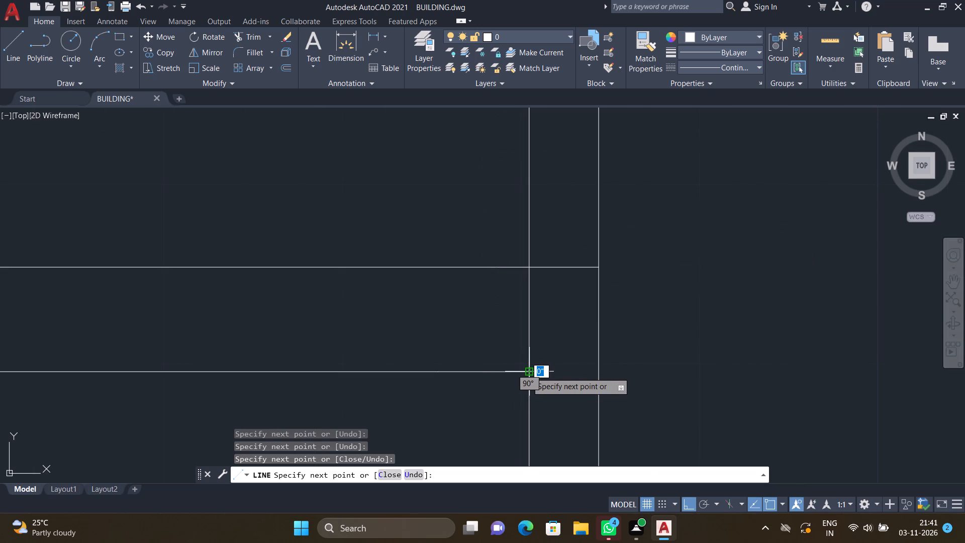
key("Return")
Draw a line across the staircase-side wall's thickness, about 10" below the enclosure's inner corner.
key("l")
key("Return")
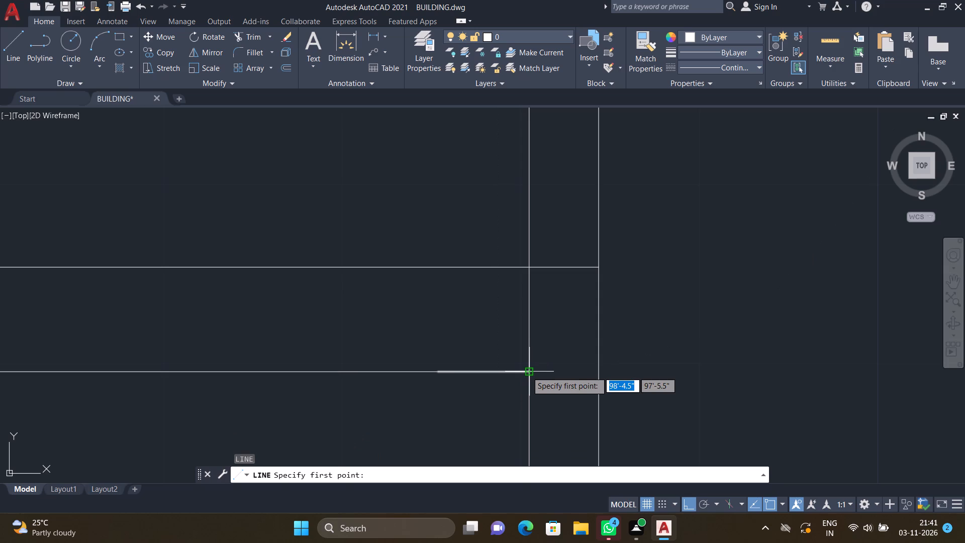
scroll(525, 374, "down", 3)
scroll(527, 430, "up", 2)
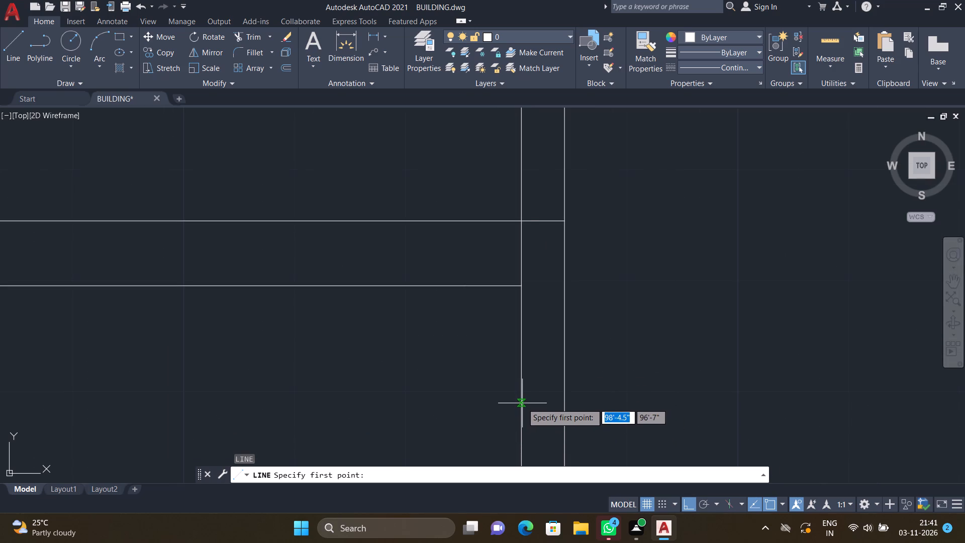
left_click(522, 403)
left_click(563, 401)
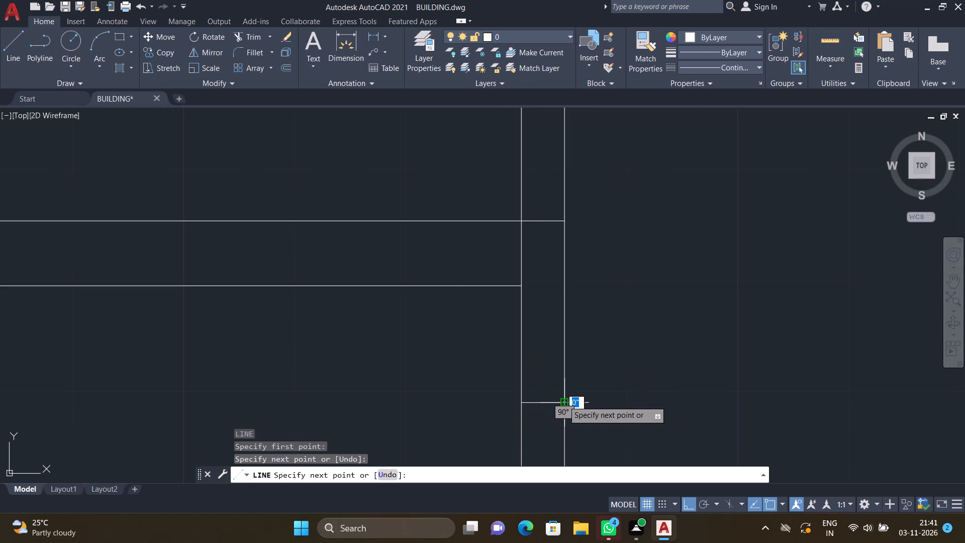
key("Return")
Trim the two line segments crossing the junction between the enclosure's upper wall and its staircase-side wall.
type("TR")
key("Return")
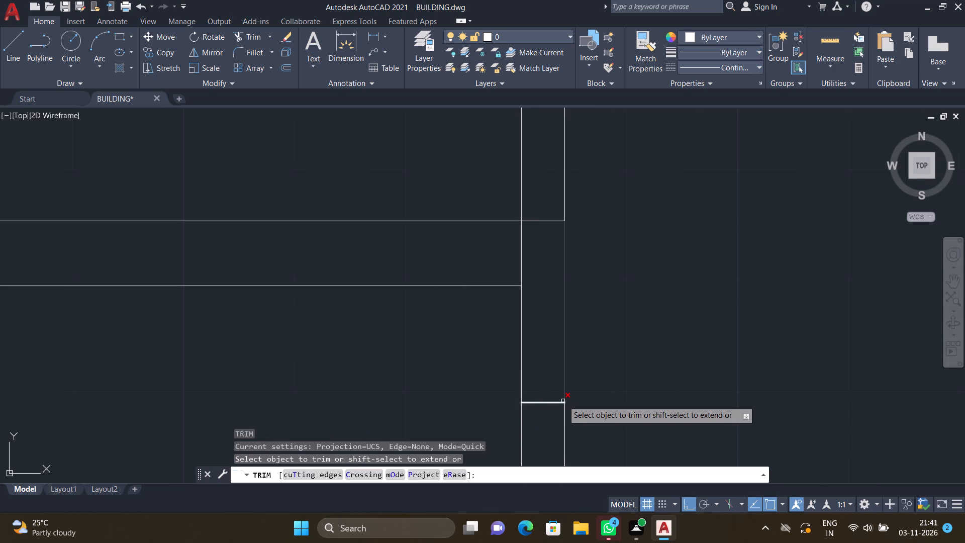
left_click(521, 258)
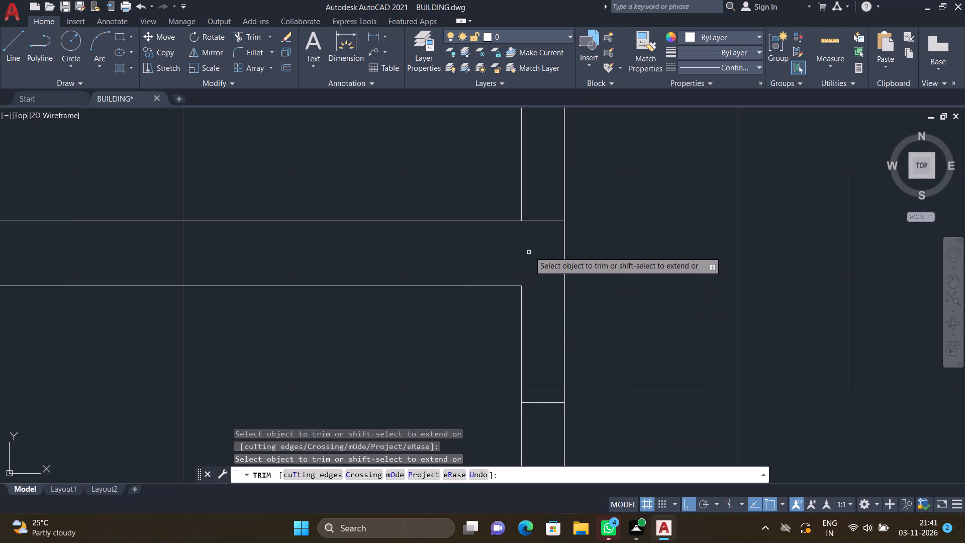
left_click(540, 221)
key("Return")
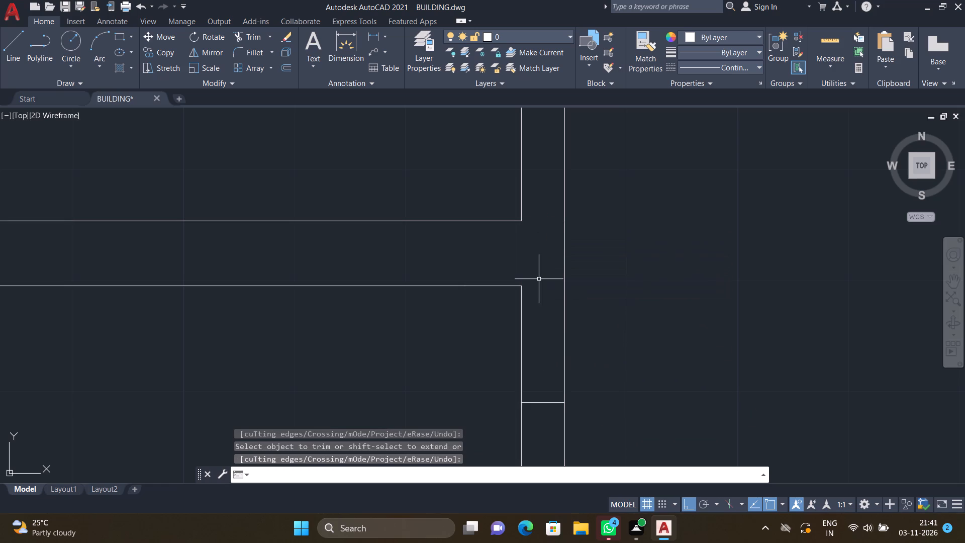
Draw a vertical line about 4'-3" long inside the enclosure, from the upper wall's inner face to the corridor wall line.
scroll(487, 291, "down", 3)
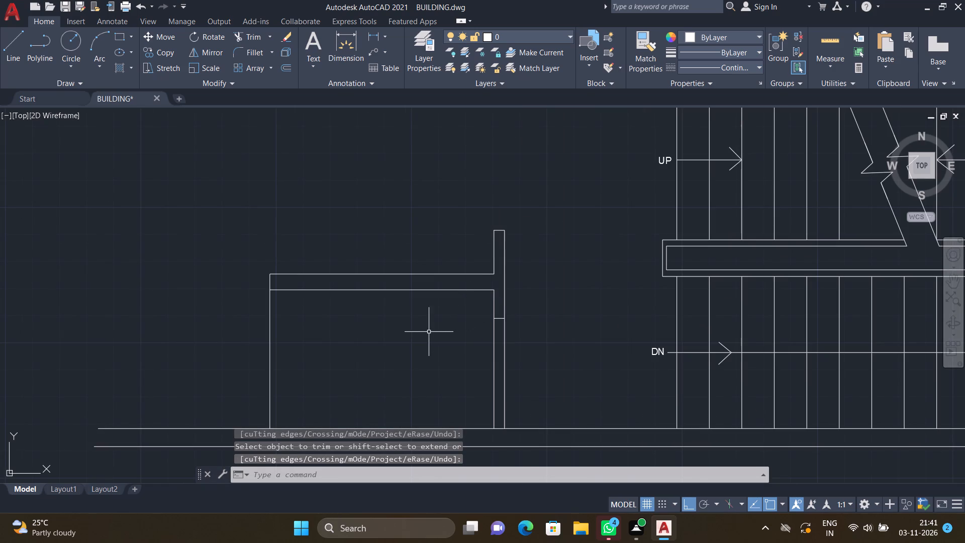
key("l")
key("Return")
scroll(353, 336, "up", 1)
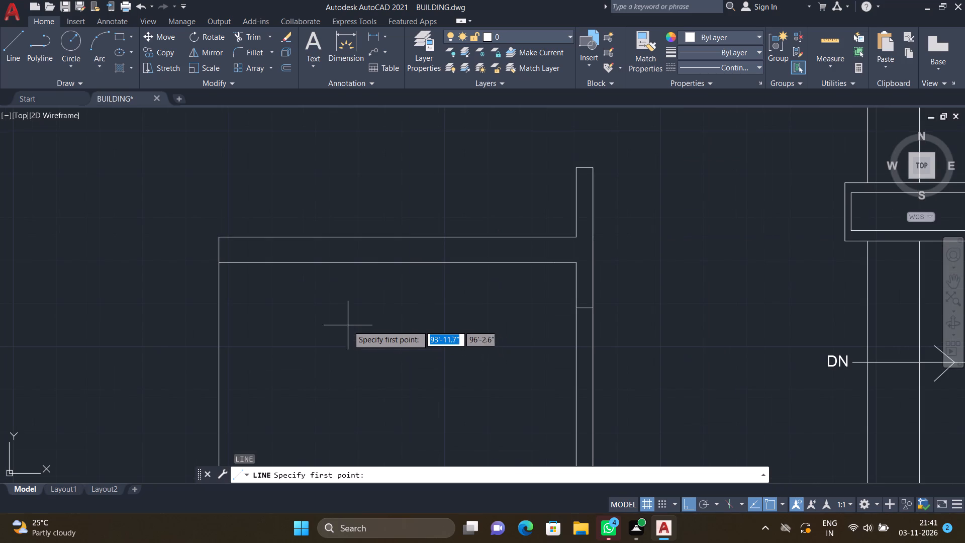
left_click(347, 264)
scroll(348, 359, "down", 3)
scroll(348, 400, "up", 3)
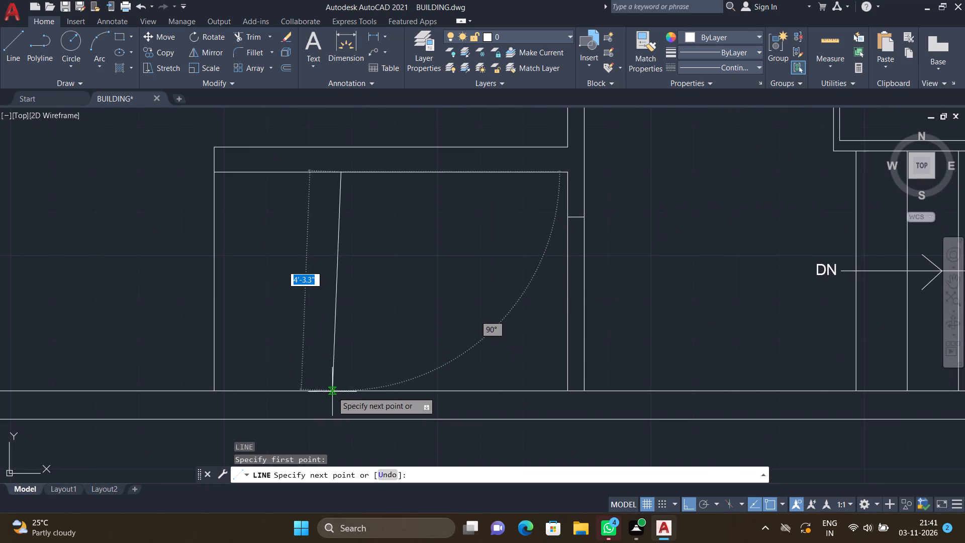
left_click(340, 393)
key("Return")
Draw a parallel vertical line close to the partition line on its staircase side, from the upper wall's inner face to the corridor wall line.
key("l")
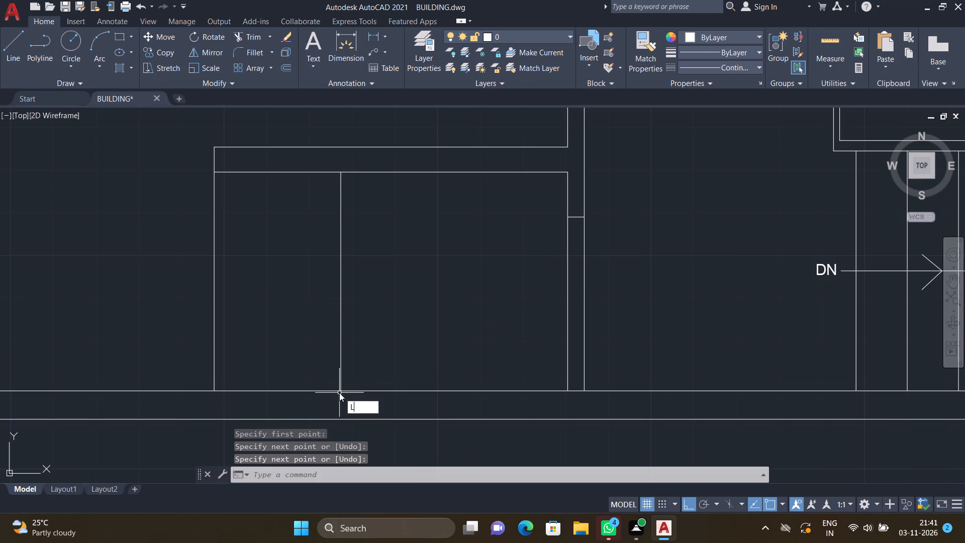
key("Return")
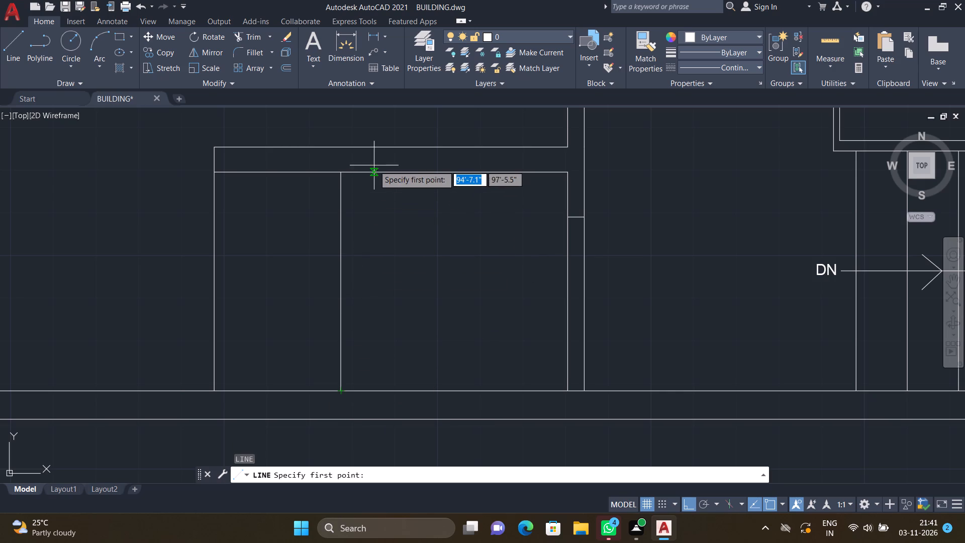
scroll(367, 174, "up", 1)
left_click_drag(353, 172, 355, 180)
scroll(359, 313, "down", 1)
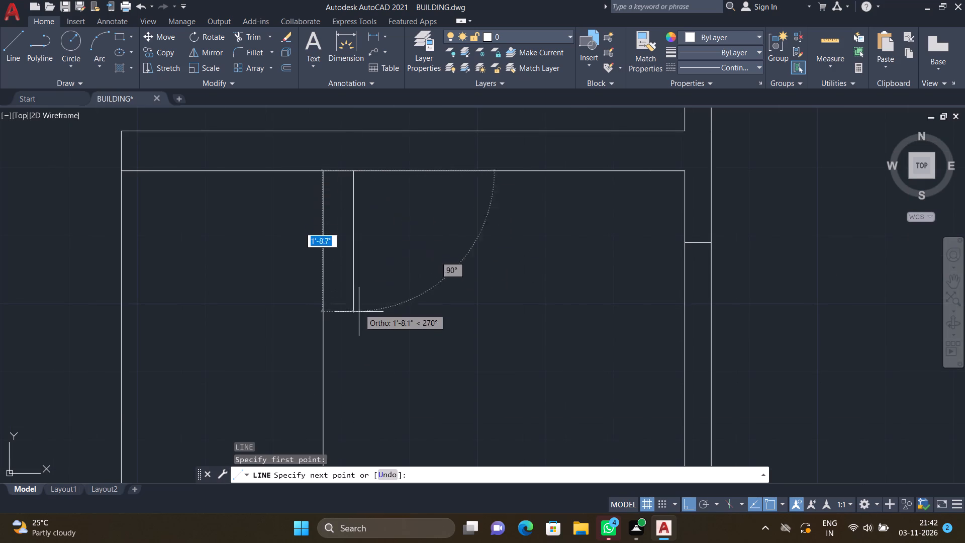
scroll(359, 317, "down", 2)
scroll(361, 369, "up", 2)
left_click(350, 374)
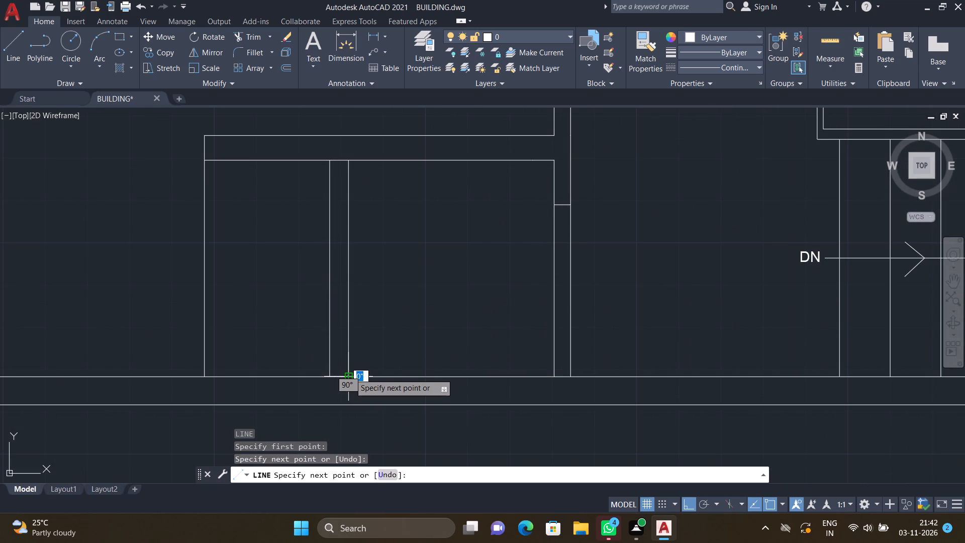
key("Return")
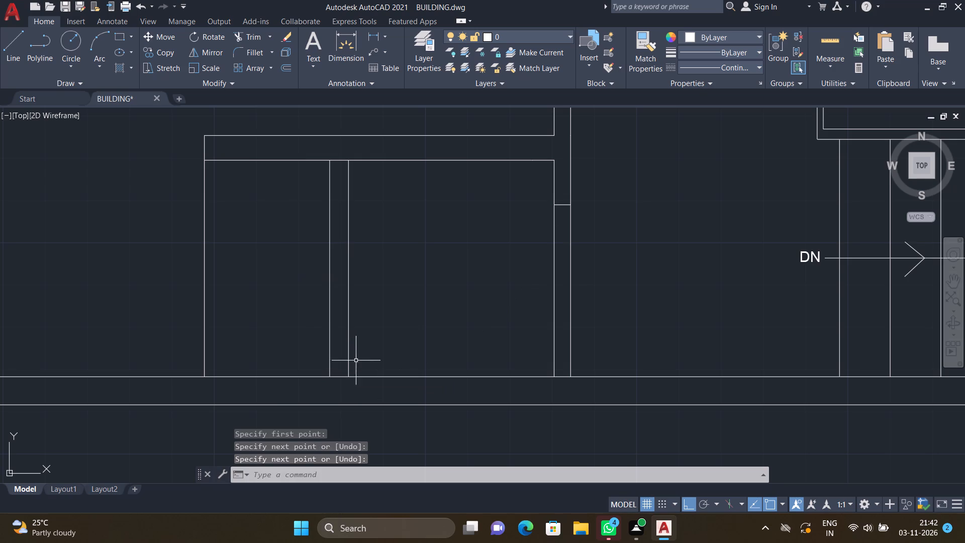
With Ortho off, draw a diagonal line about 1'-11" long from the partition's upper corner, sloping down at about 50° towards the staircase side.
scroll(438, 319, "down", 1)
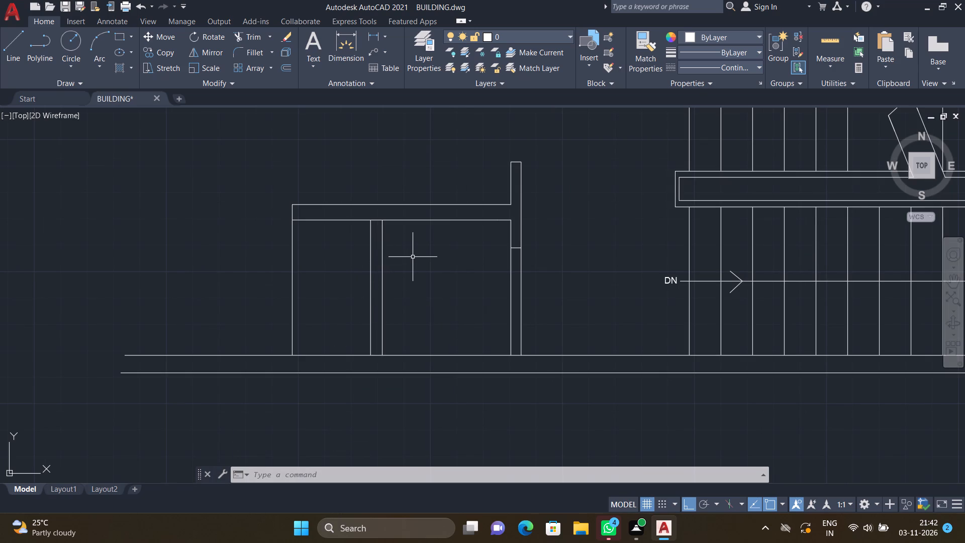
key("l")
key("Return")
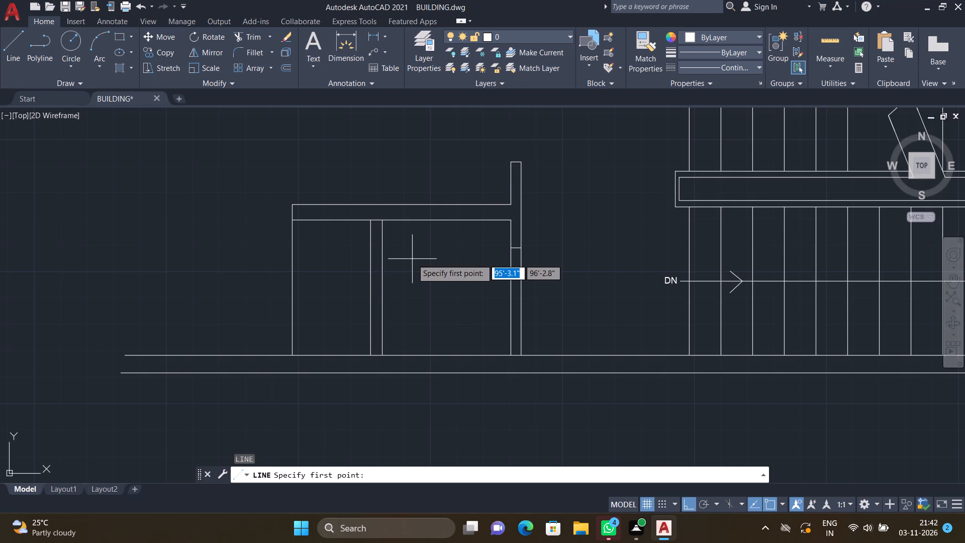
key("F8")
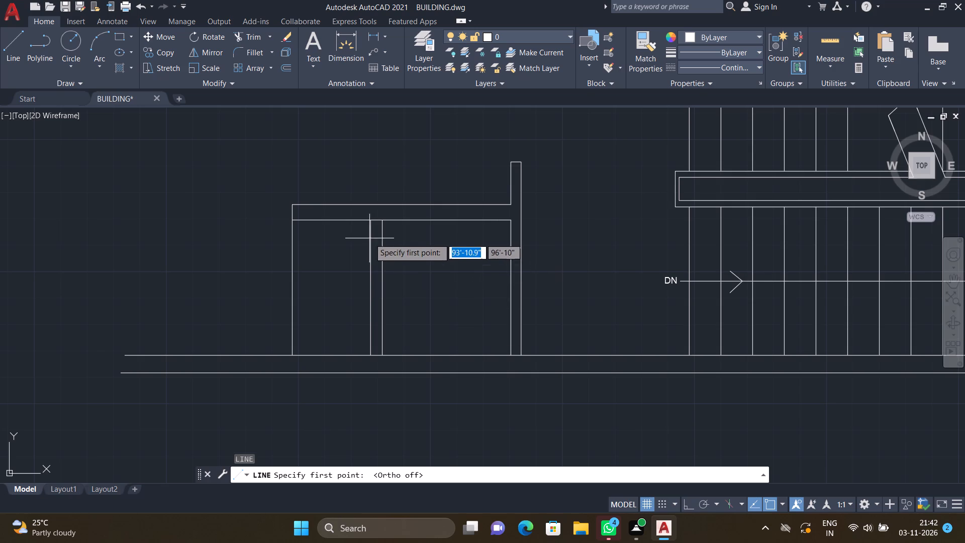
scroll(388, 227, "up", 1)
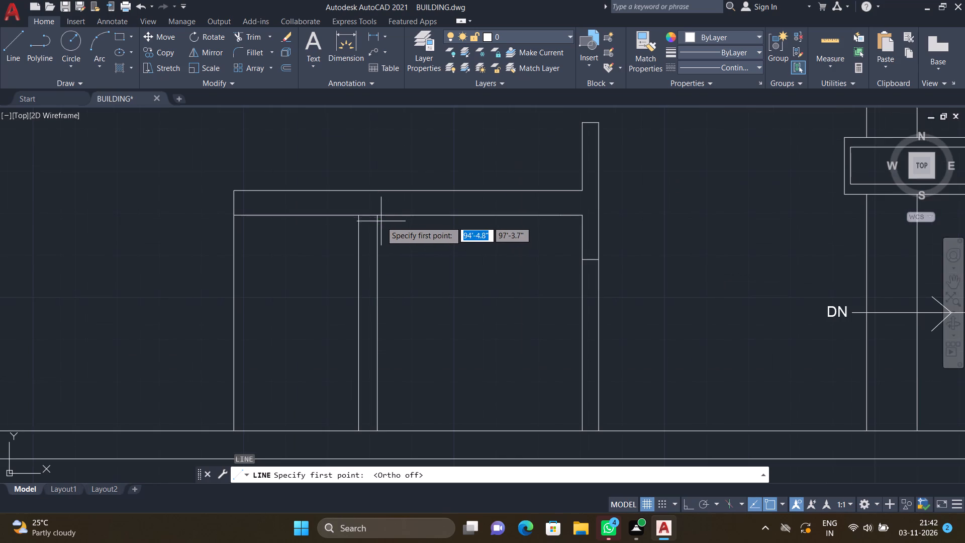
left_click_drag(377, 217, 384, 225)
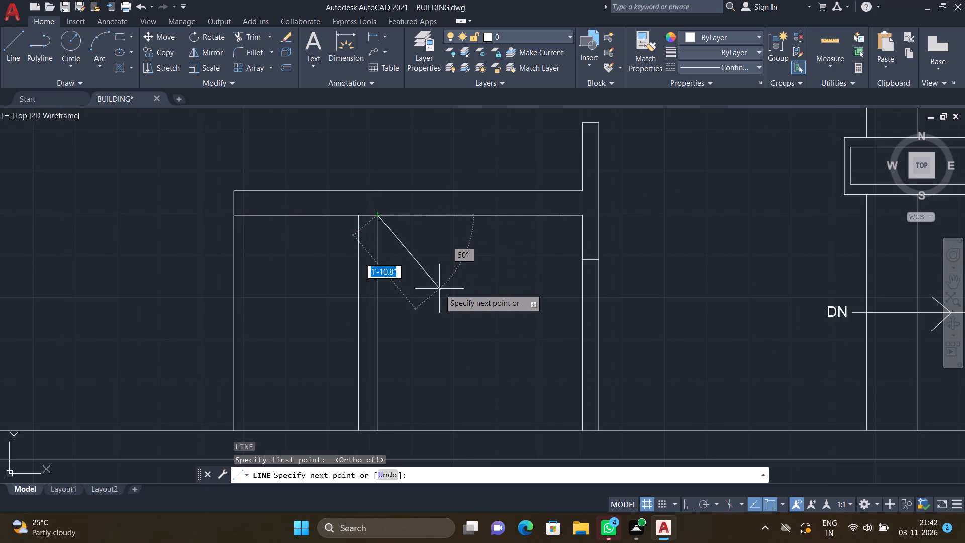
left_click(439, 291)
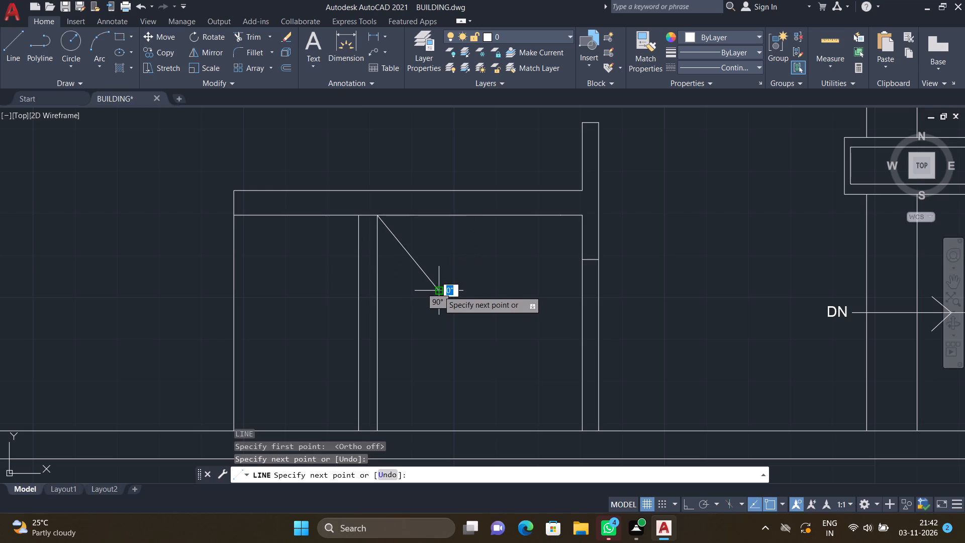
key("Return")
Draw a diagonal line about 1'-9" long from the enclosure's inner corner nearest the staircase, sloping down towards the partition.
key("l")
key("Return")
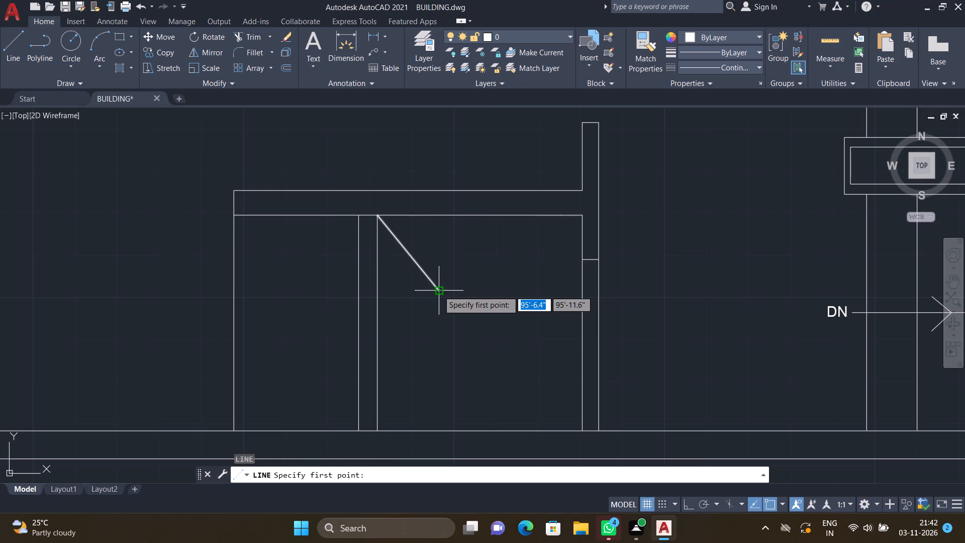
scroll(577, 225, "up", 2)
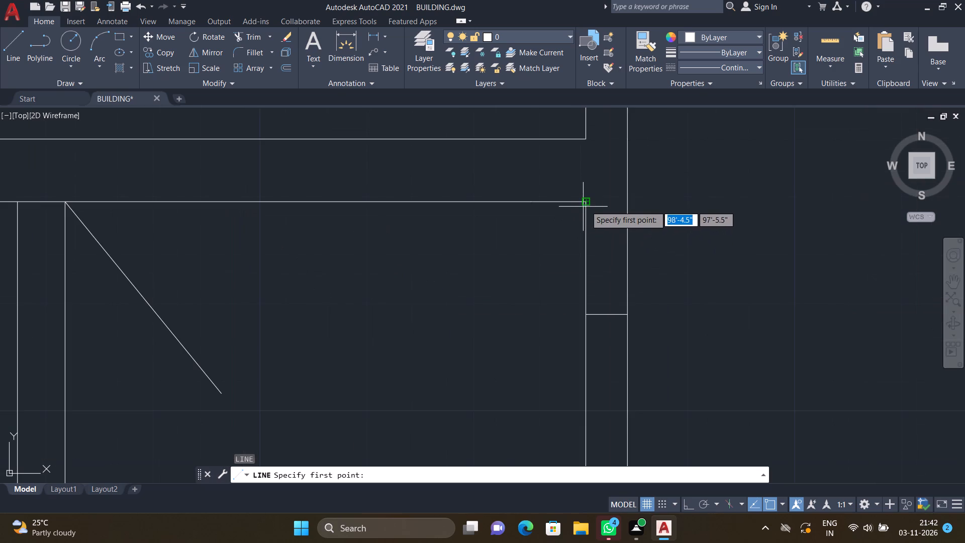
left_click(586, 206)
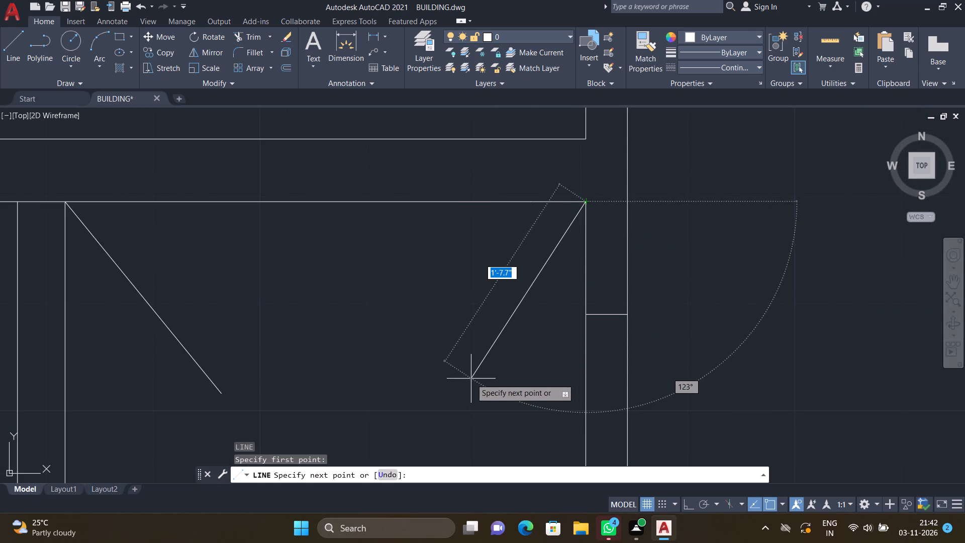
left_click(456, 385)
key("Return")
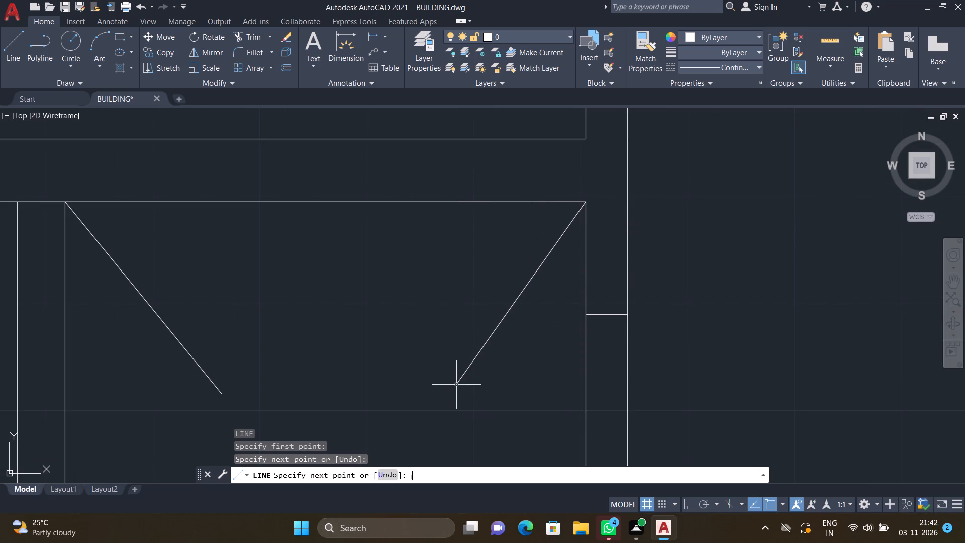
Draw a diagonal line about 2' long from the partition's lower corner on the corridor wall line, rising at about 50° towards the staircase side.
scroll(456, 376, "down", 6)
scroll(441, 408, "up", 3)
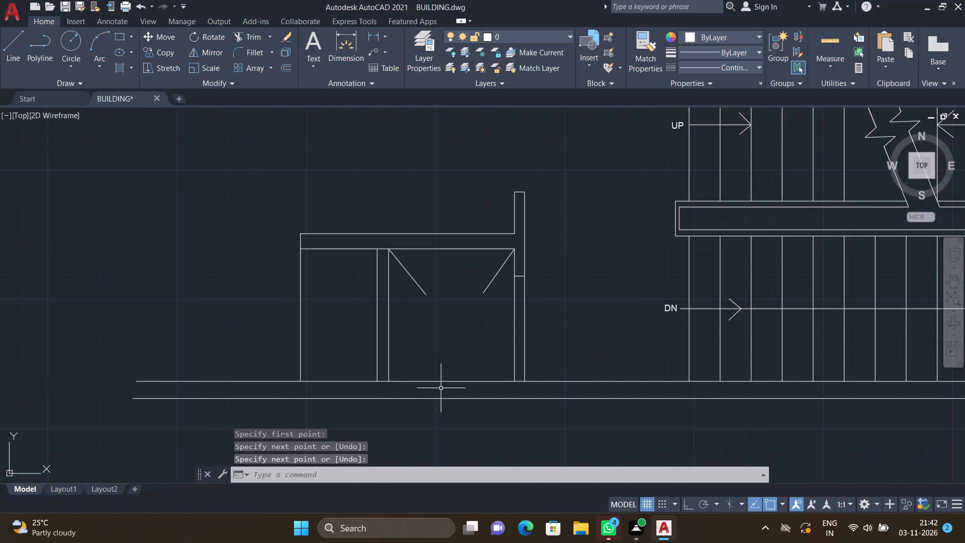
key("l")
key("Return")
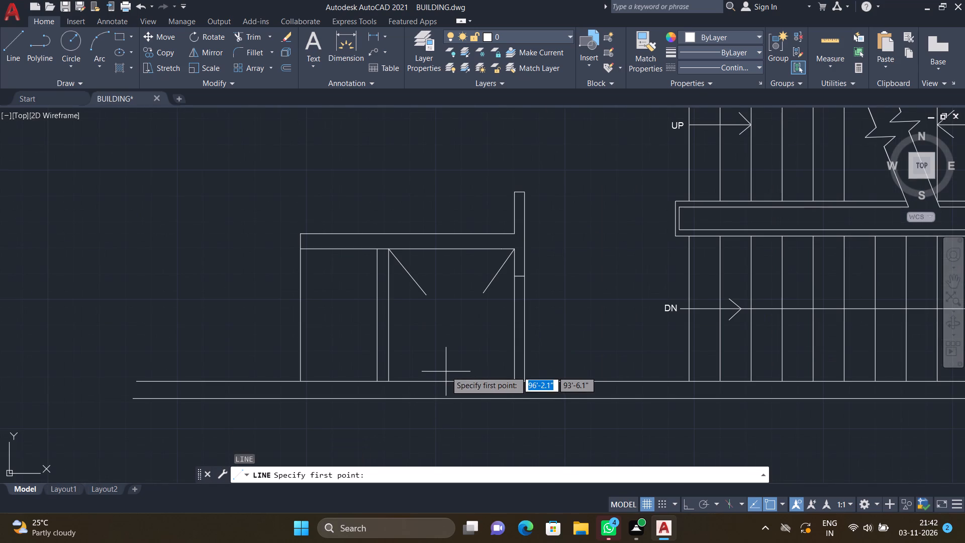
scroll(388, 387, "up", 2)
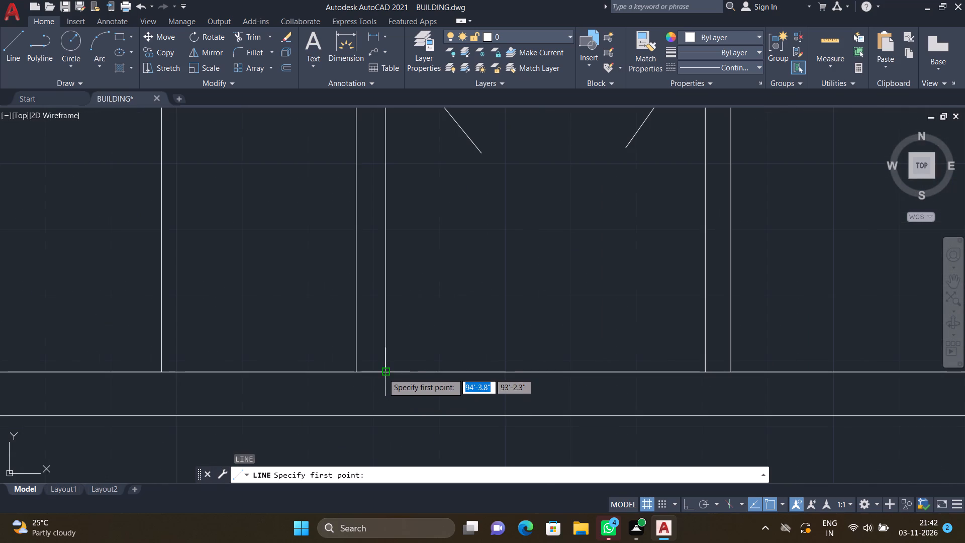
left_click(383, 372)
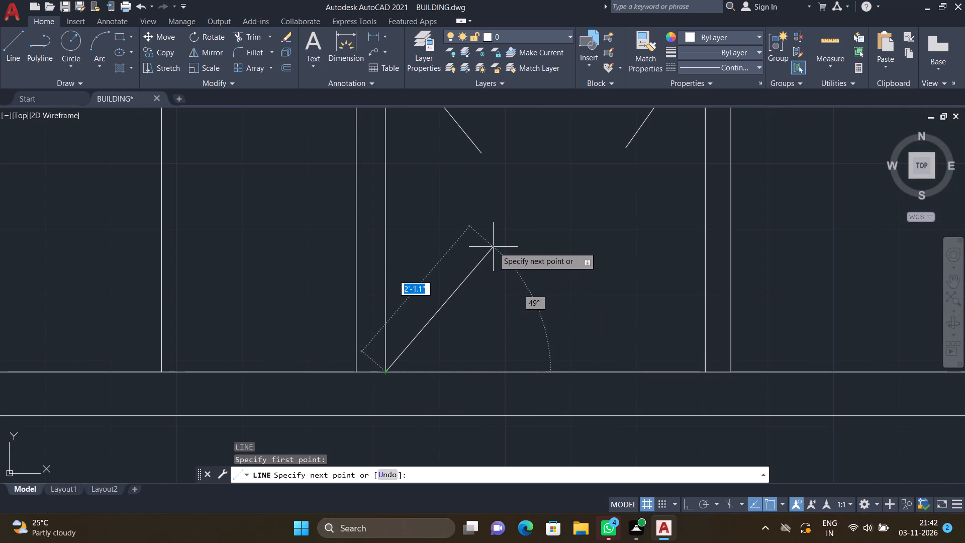
left_click(486, 248)
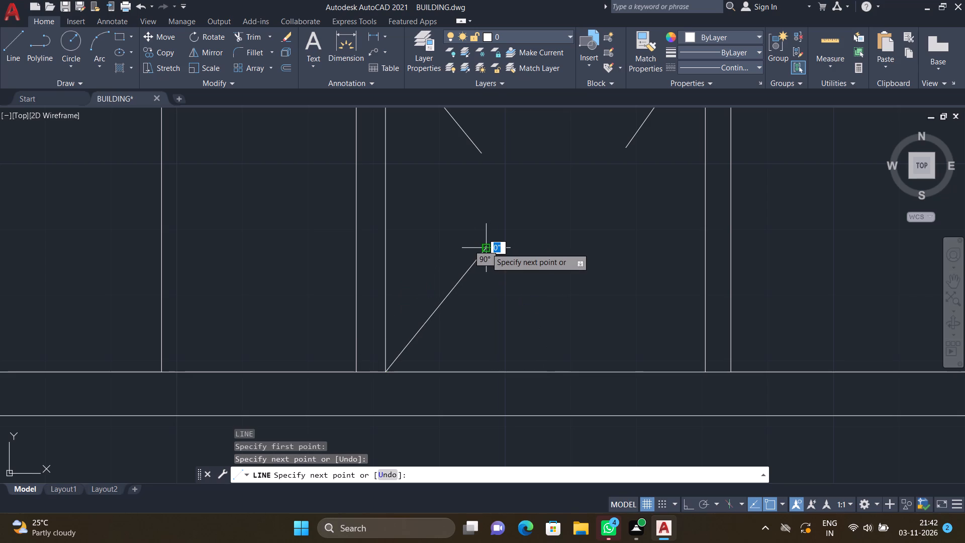
key("Return")
Draw a diagonal line about 2'-1" long from the enclosure's lower inner corner nearest the staircase, rising towards the partition at about 130°.
key("l")
key("Return")
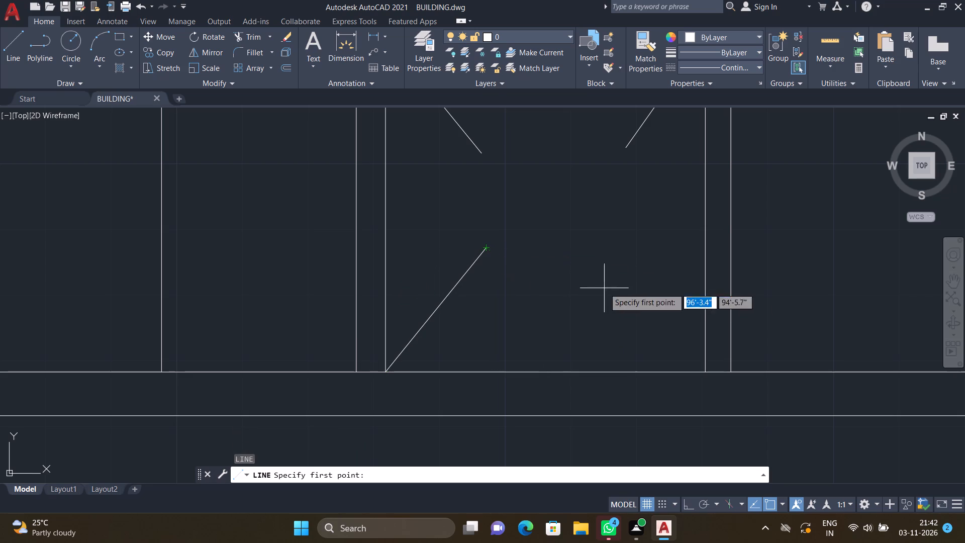
left_click(705, 370)
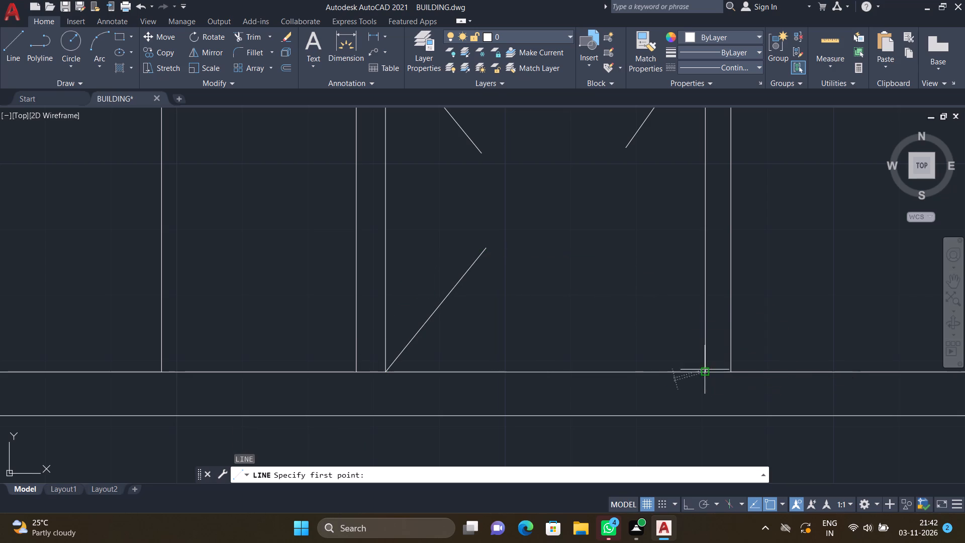
scroll(598, 245, "up", 1)
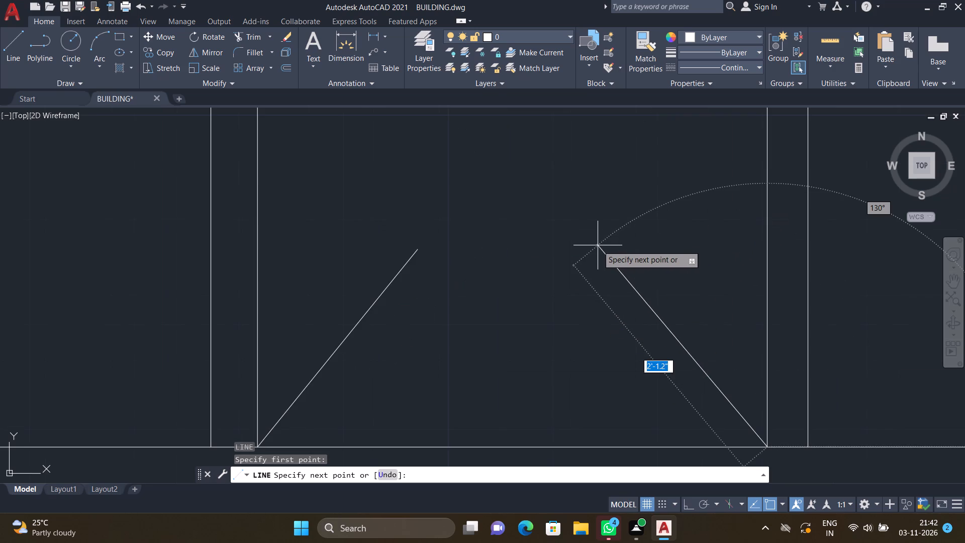
left_click(595, 241)
key("Return")
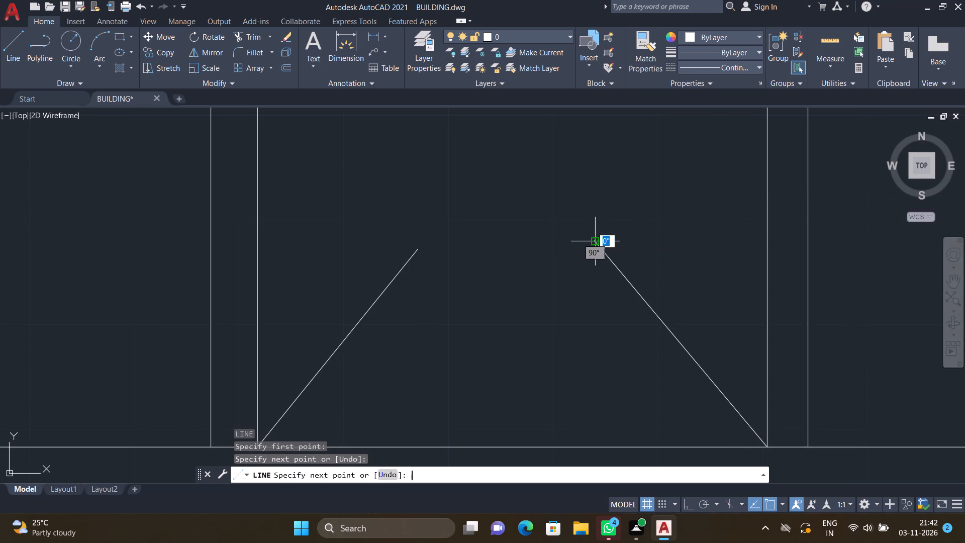
Add multiline text reading PRESS and SHAFT on two lines in the middle of the enclosure, between the four diagonal lines, and save it.
scroll(595, 241, "down", 3)
scroll(563, 212, "down", 1)
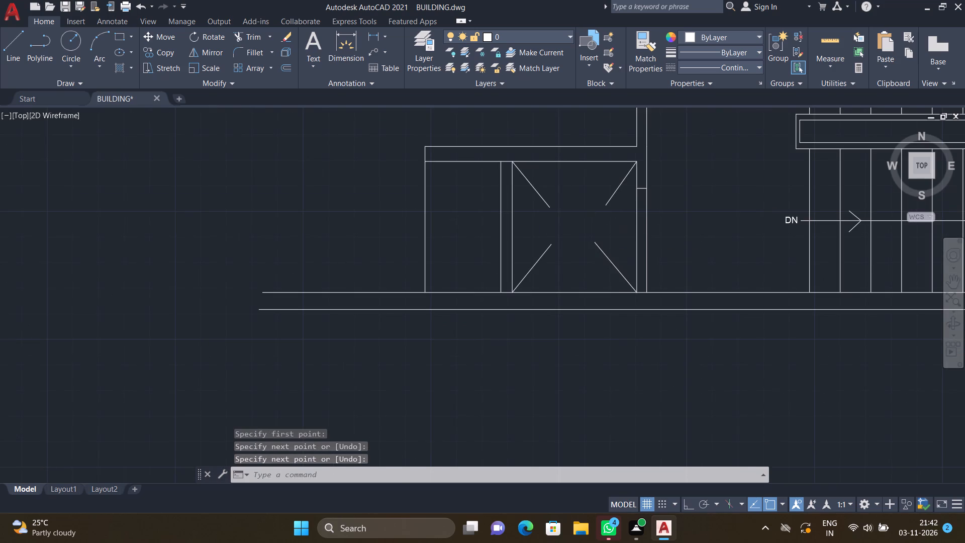
scroll(563, 210, "down", 1)
scroll(563, 211, "up", 4)
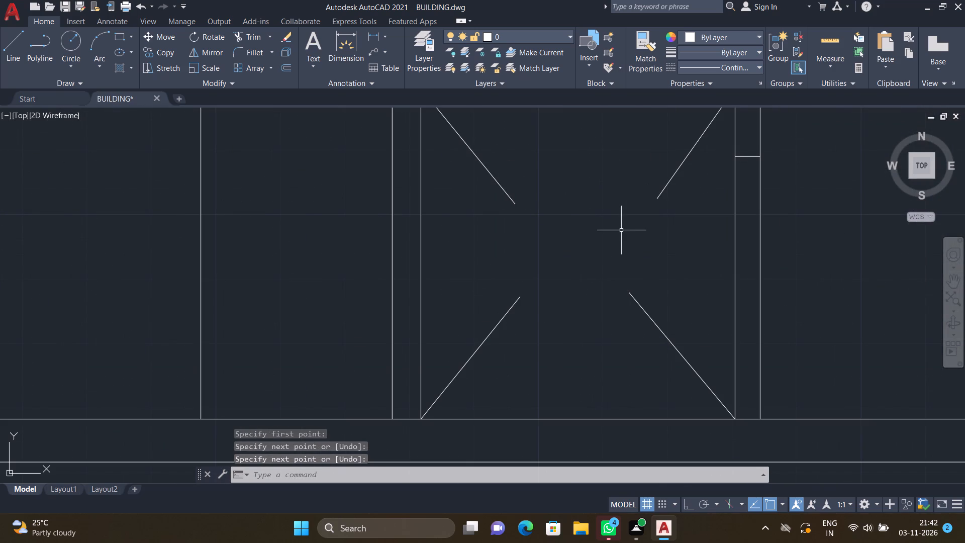
type("MT")
key("Return")
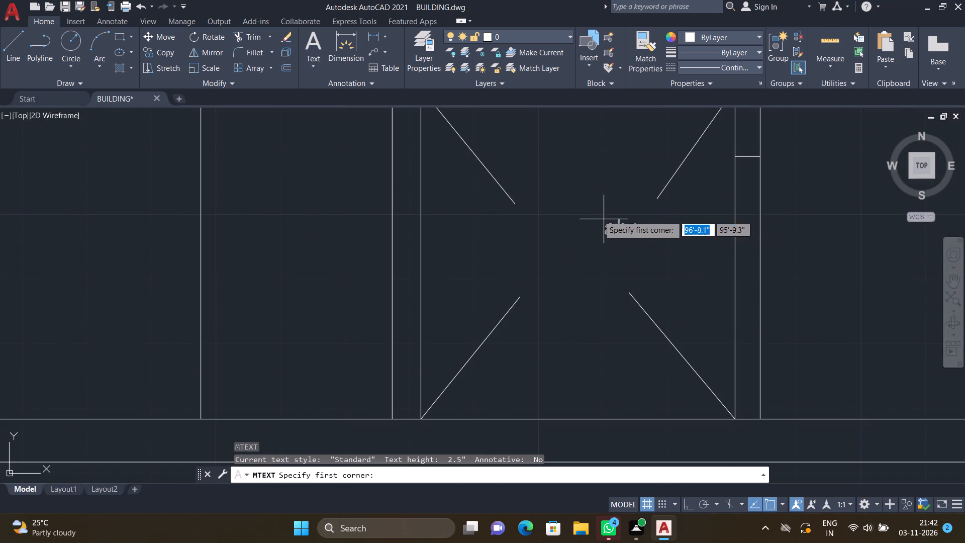
left_click(511, 222)
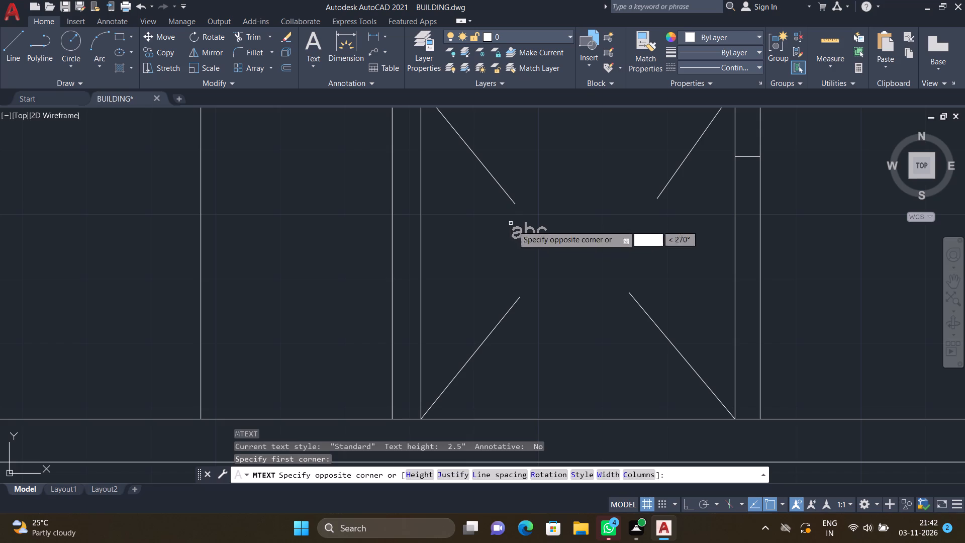
left_click(658, 288)
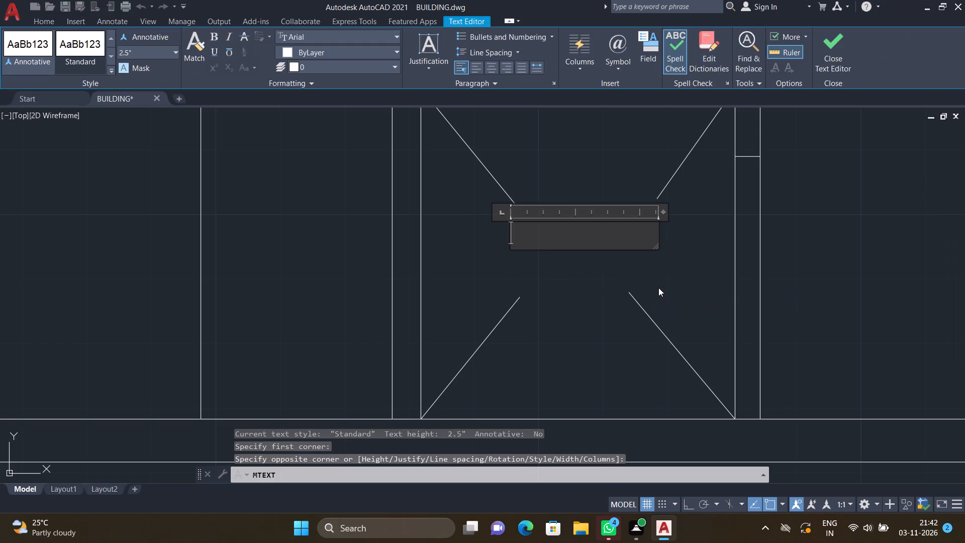
type("PRESS")
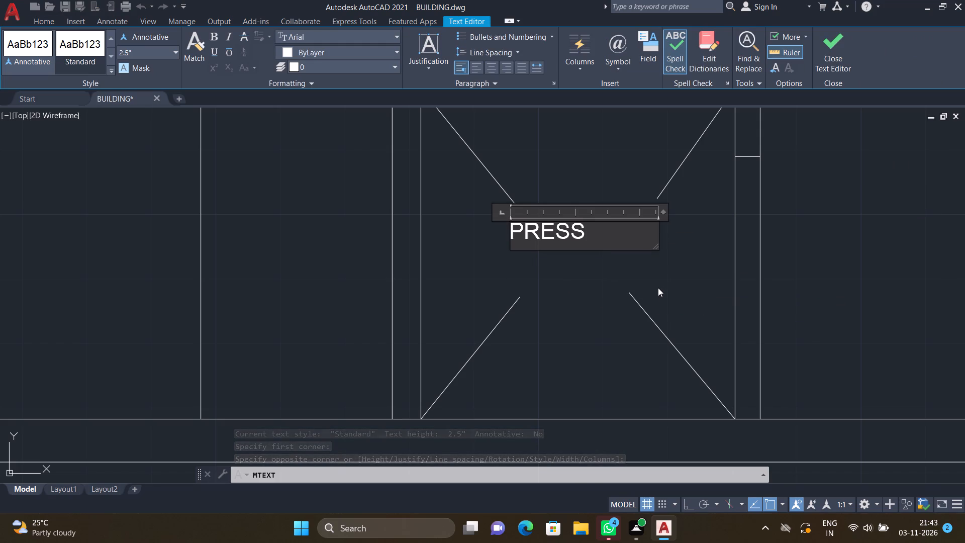
key("Return")
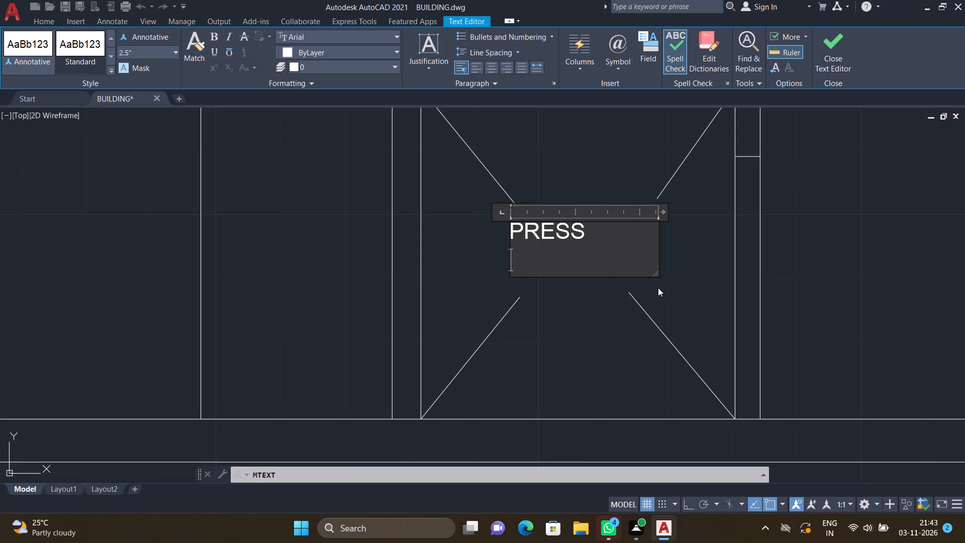
type("SHAFT")
key("Return")
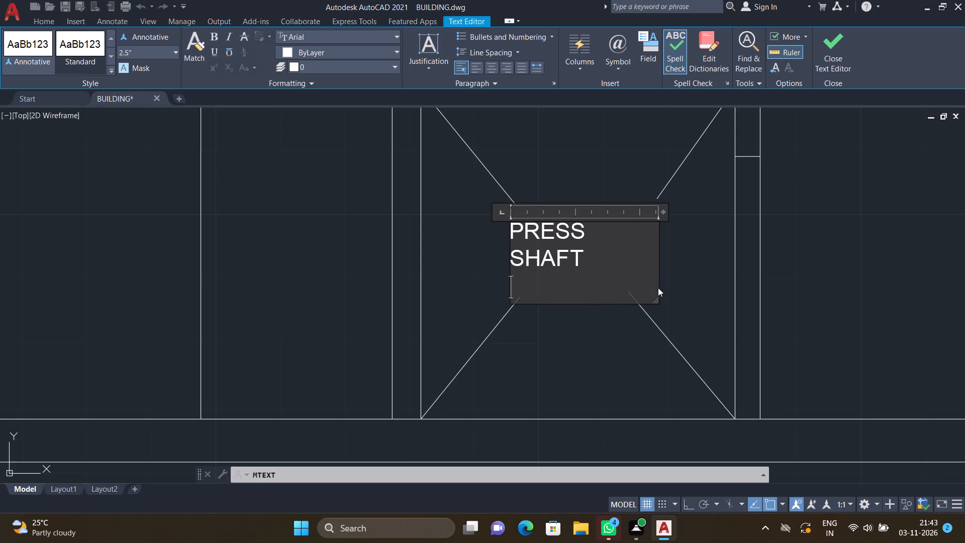
key("Escape")
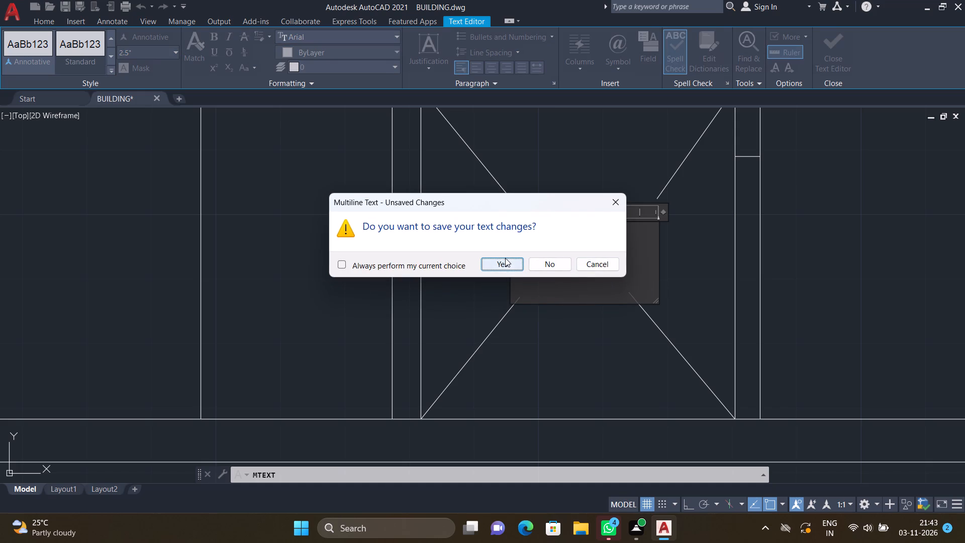
left_click(505, 263)
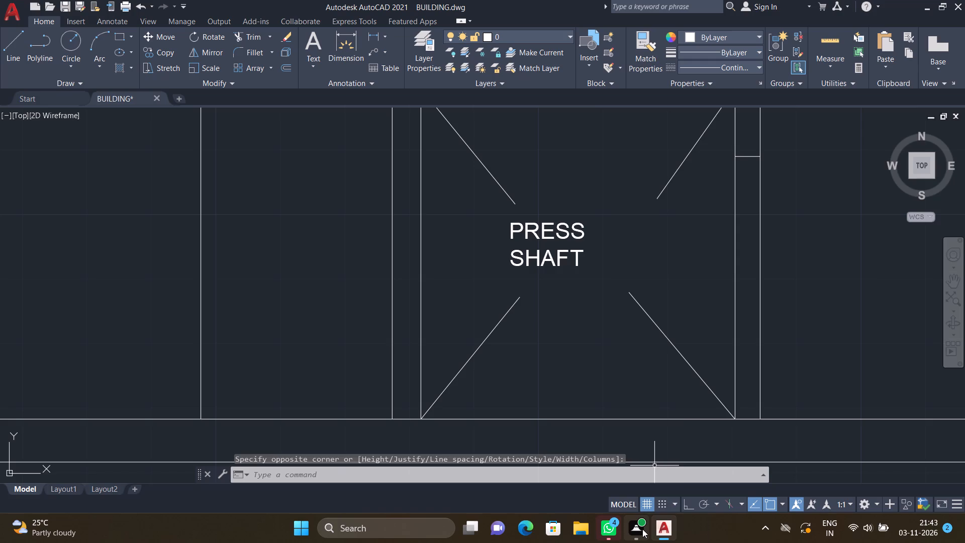
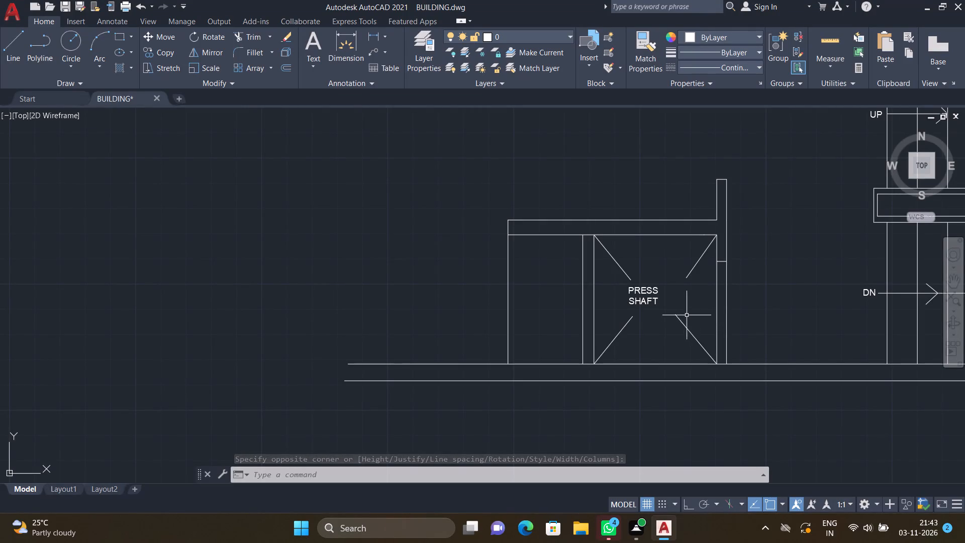
Move the PRESS SHAFT label slightly right and down, closer to the centre of the shaft's diagonal lines.
scroll(667, 313, "down", 2)
scroll(656, 319, "up", 3)
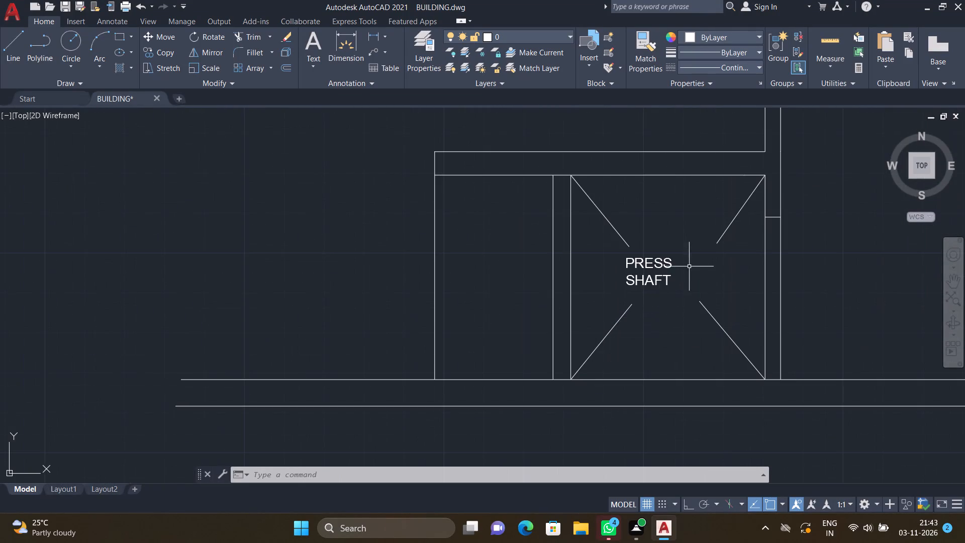
scroll(671, 270, "up", 2)
key("m")
key("Return")
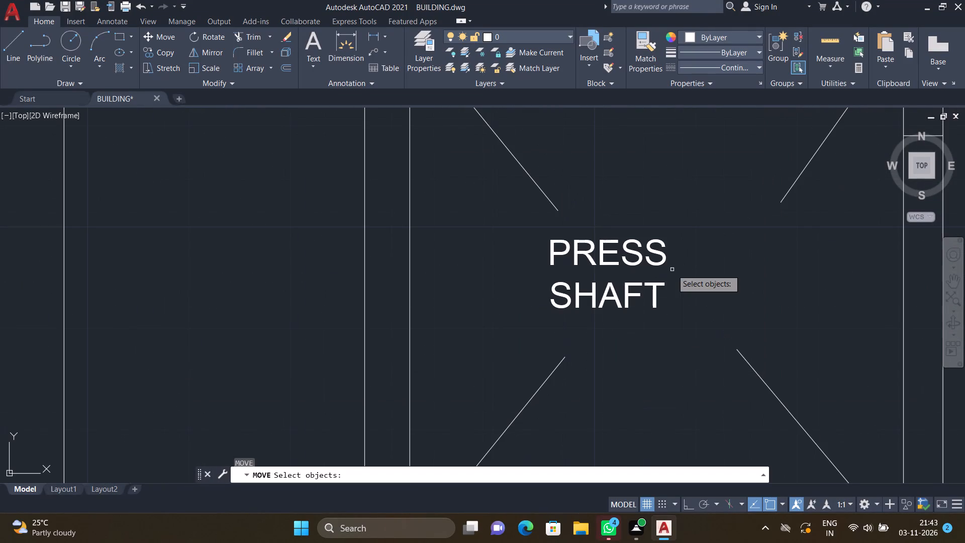
left_click_drag(683, 319, 668, 307)
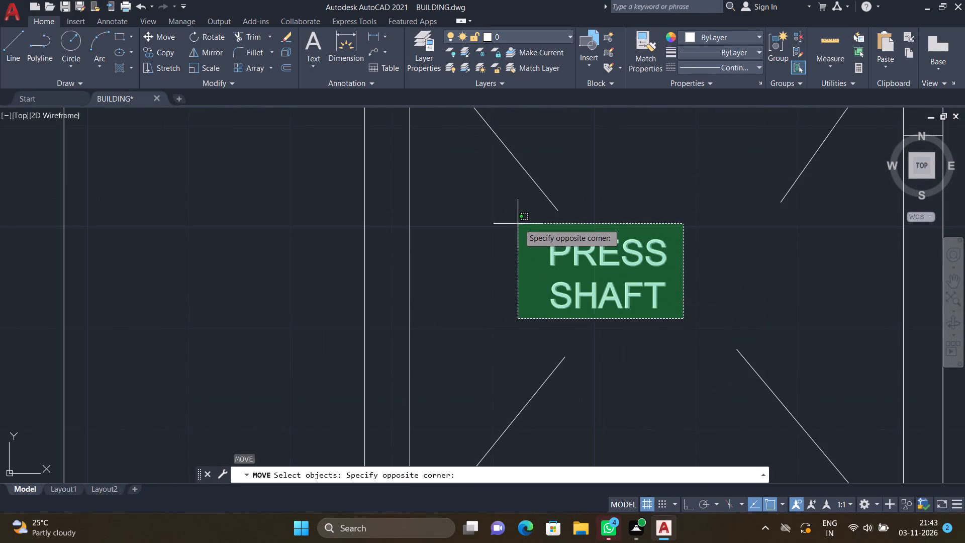
left_click(521, 224)
key("Return")
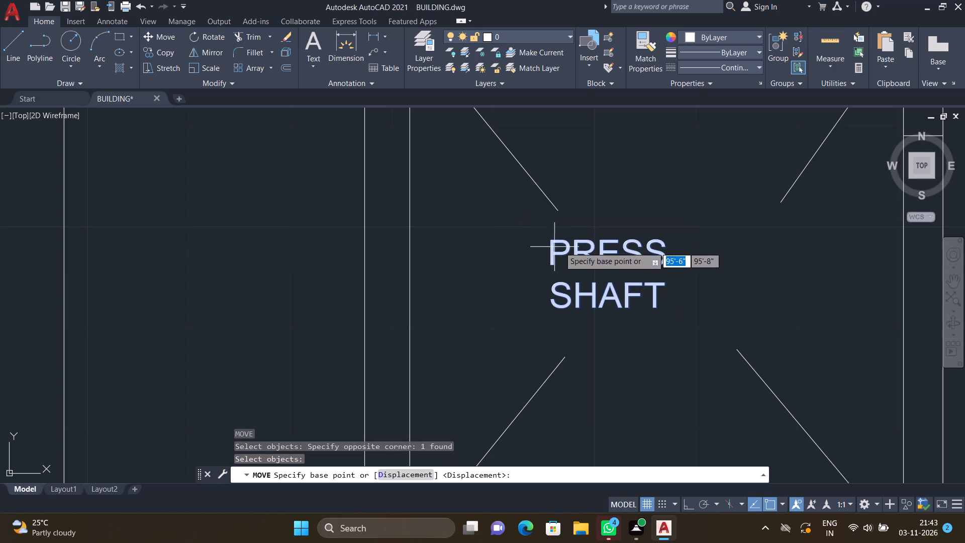
left_click(556, 239)
left_click(612, 252)
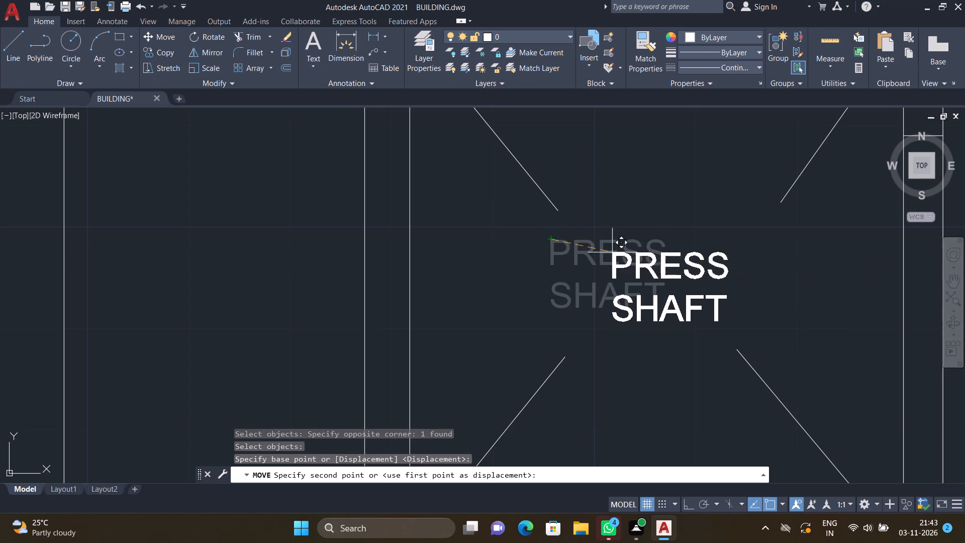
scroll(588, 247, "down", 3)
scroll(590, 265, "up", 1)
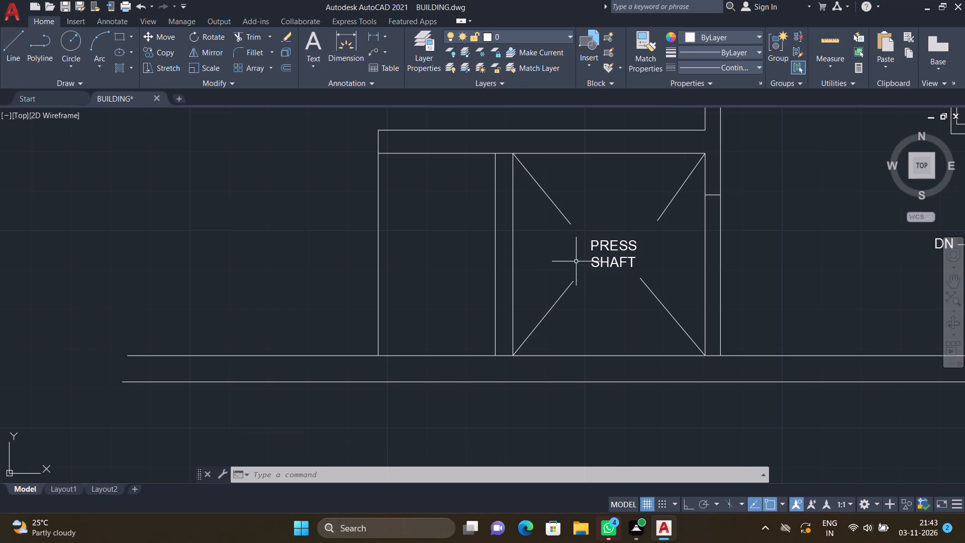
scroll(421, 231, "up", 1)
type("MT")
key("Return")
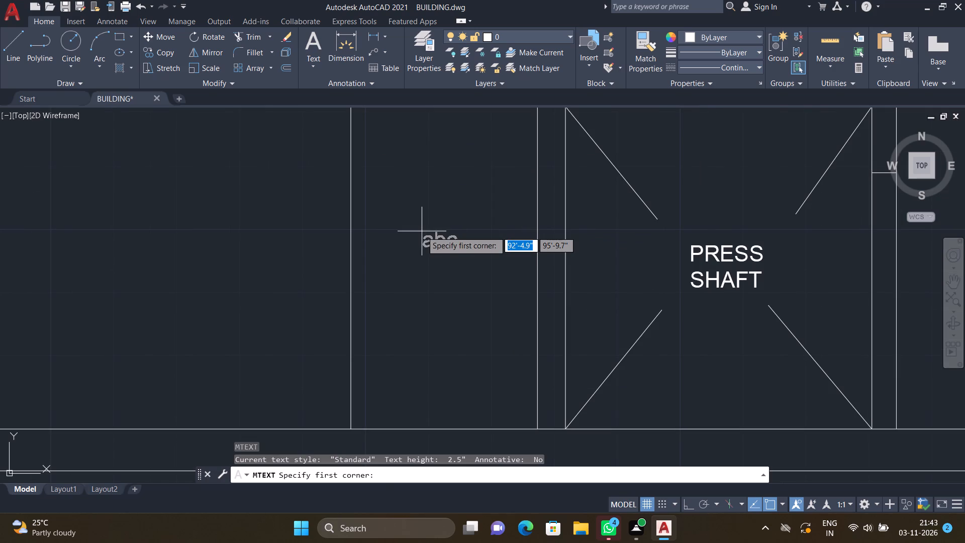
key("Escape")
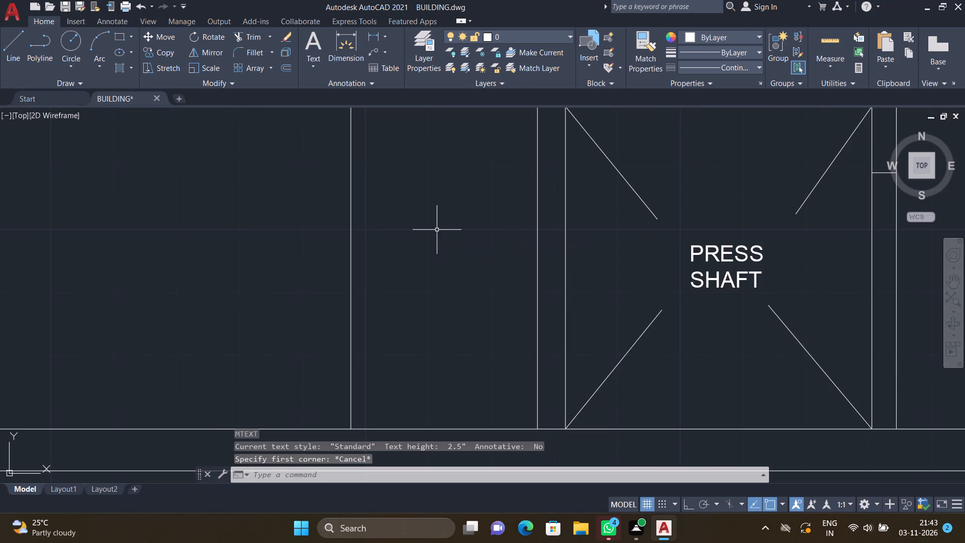
With ortho on, draw a three-sided box about 11" deep and 2' tall against the wall left of the press shaft, using Line.
key("l")
key("Return")
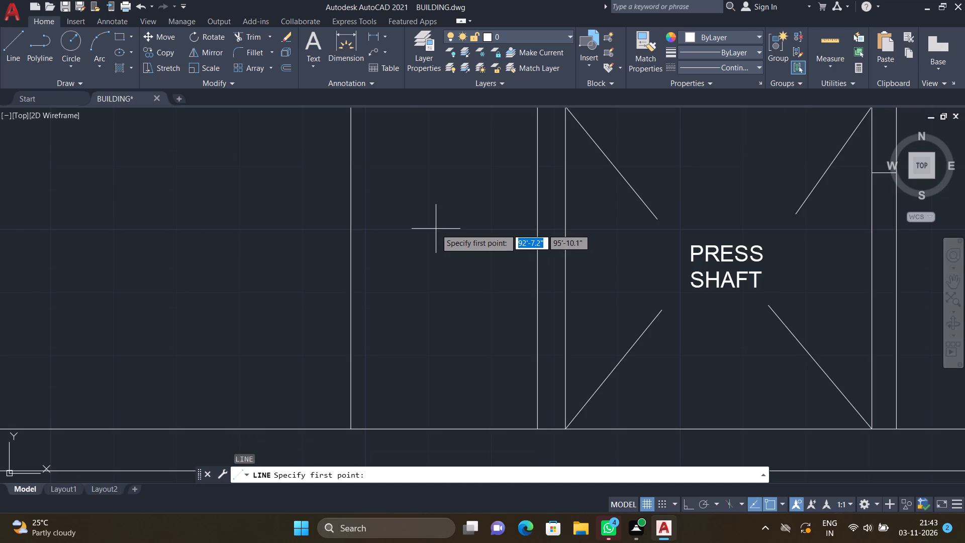
scroll(436, 229, "down", 2)
scroll(479, 219, "up", 1)
left_click(473, 212)
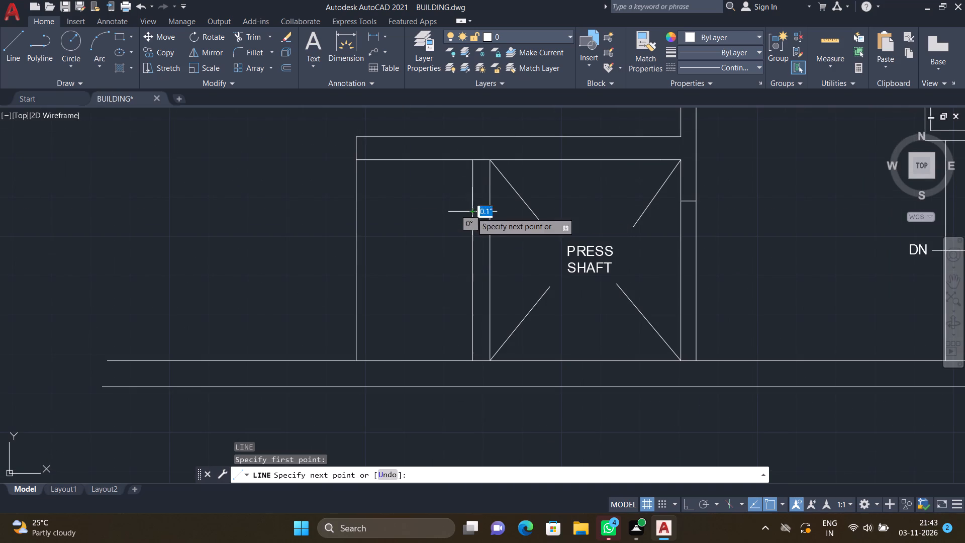
scroll(434, 206, "up", 2)
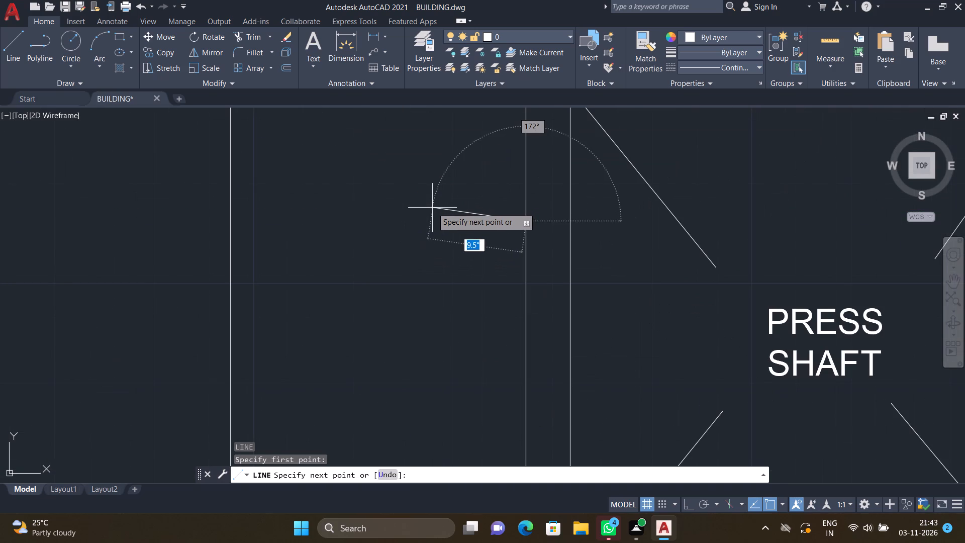
key("F8")
left_click(413, 226)
scroll(417, 307, "down", 2)
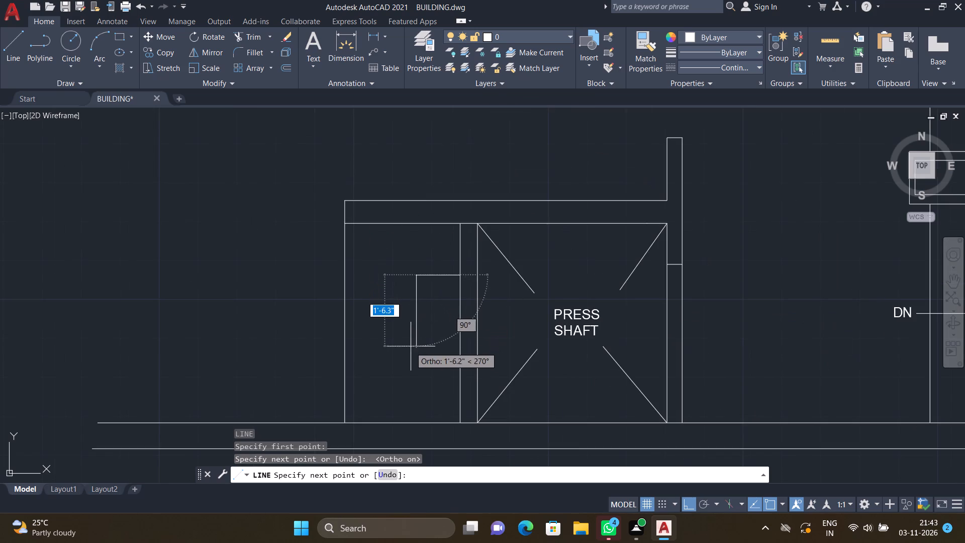
scroll(410, 350, "up", 1)
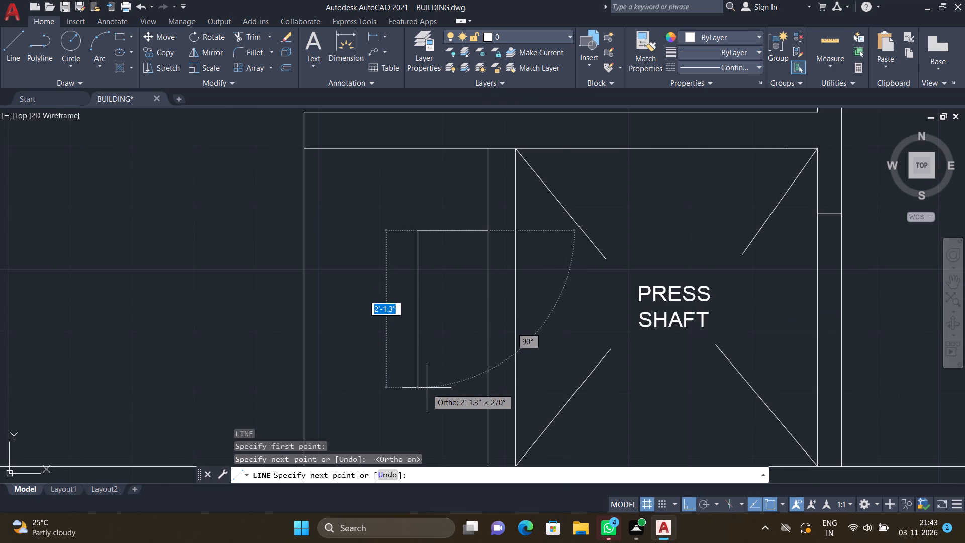
left_click(426, 379)
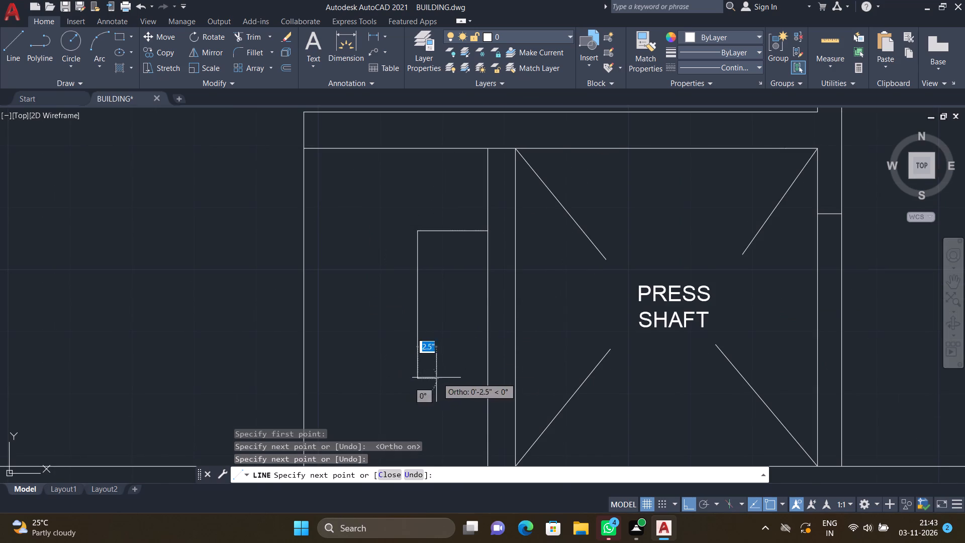
left_click(487, 377)
key("Return")
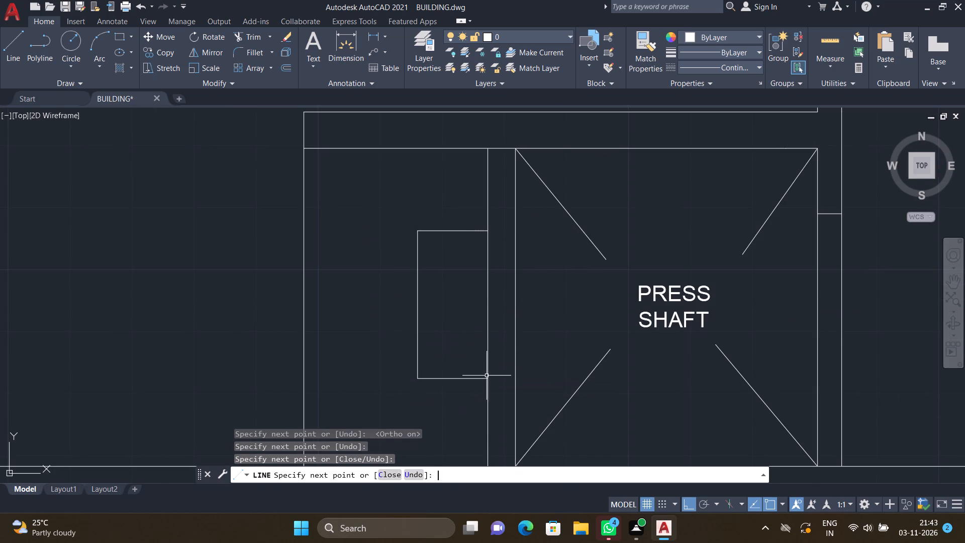
Add the two-line multiline text FIRE SHAFT above the wall over the press shaft.
scroll(481, 375, "down", 7)
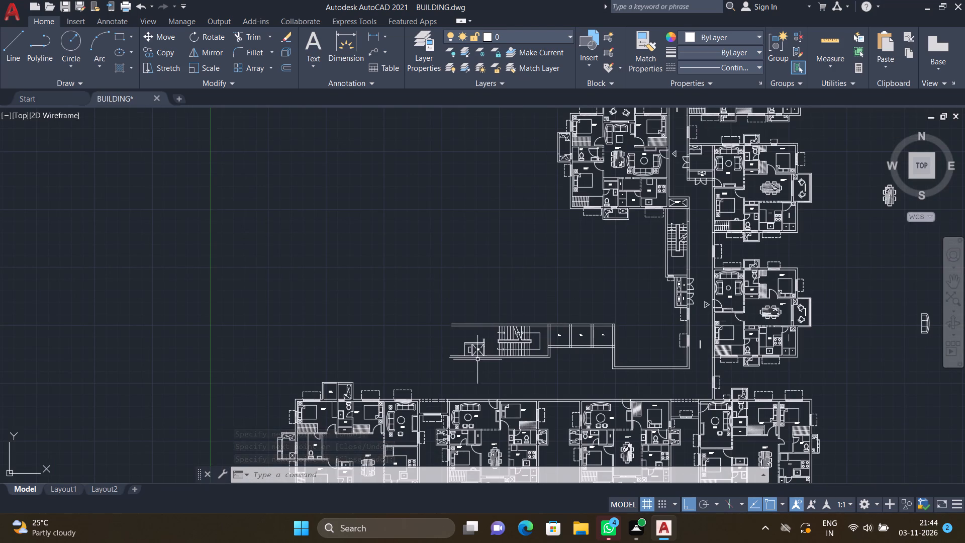
scroll(473, 361, "up", 3)
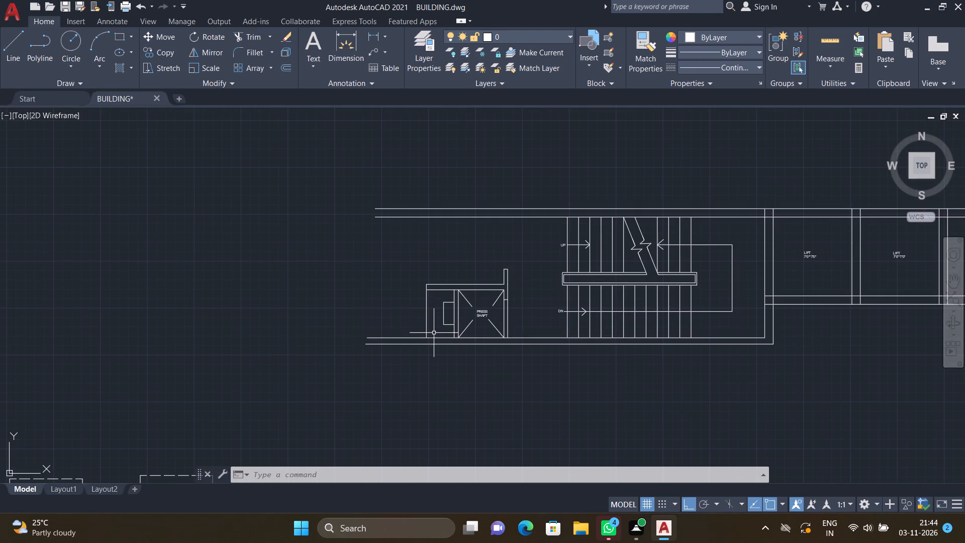
scroll(465, 274, "up", 2)
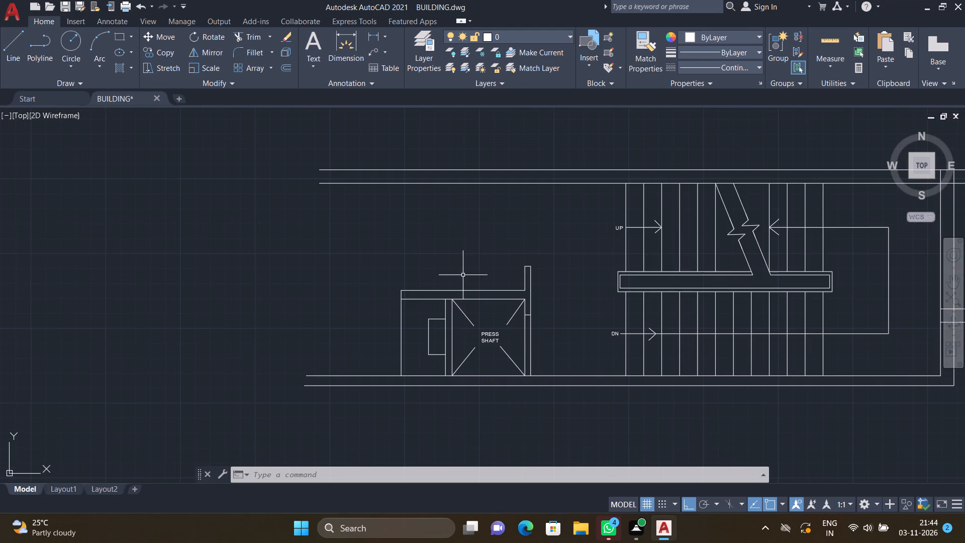
type("MT")
key("Return")
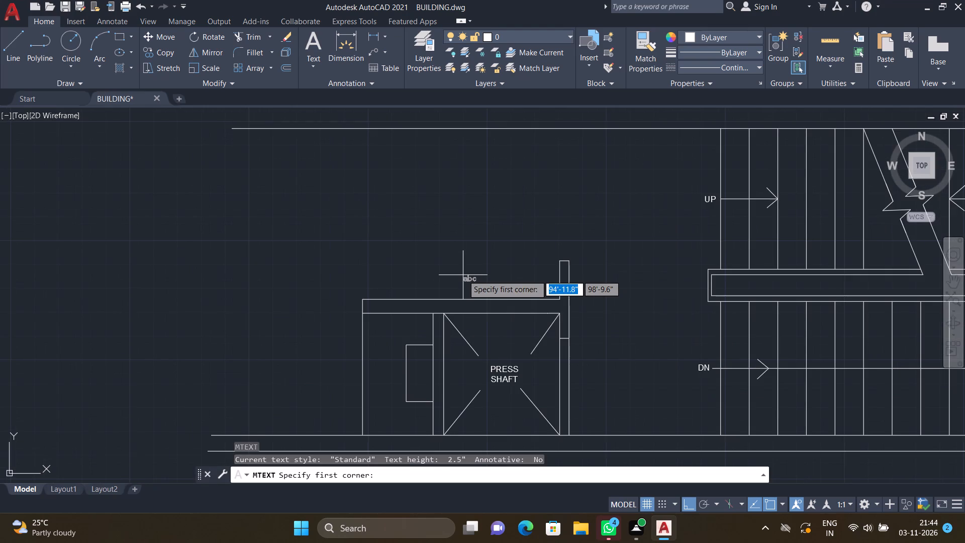
scroll(437, 270, "up", 2)
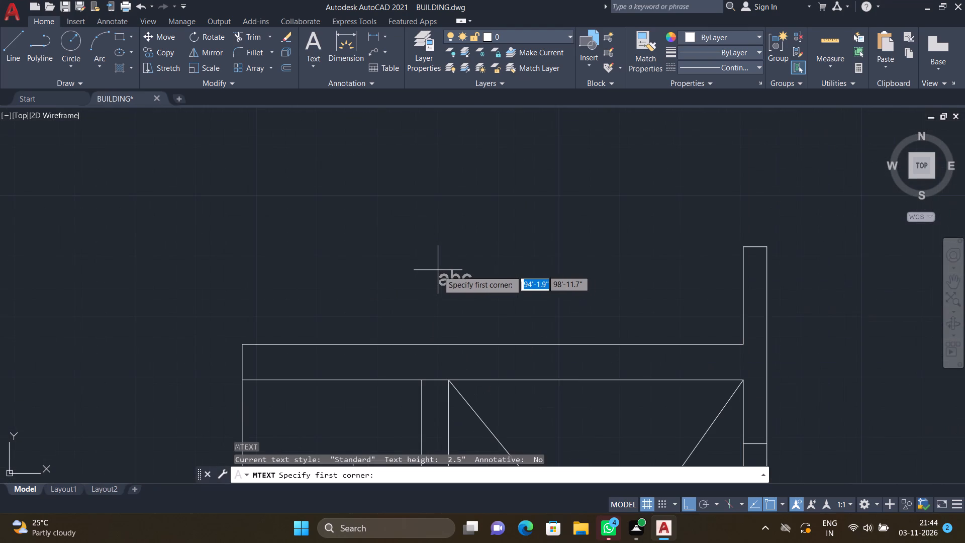
left_click(449, 250)
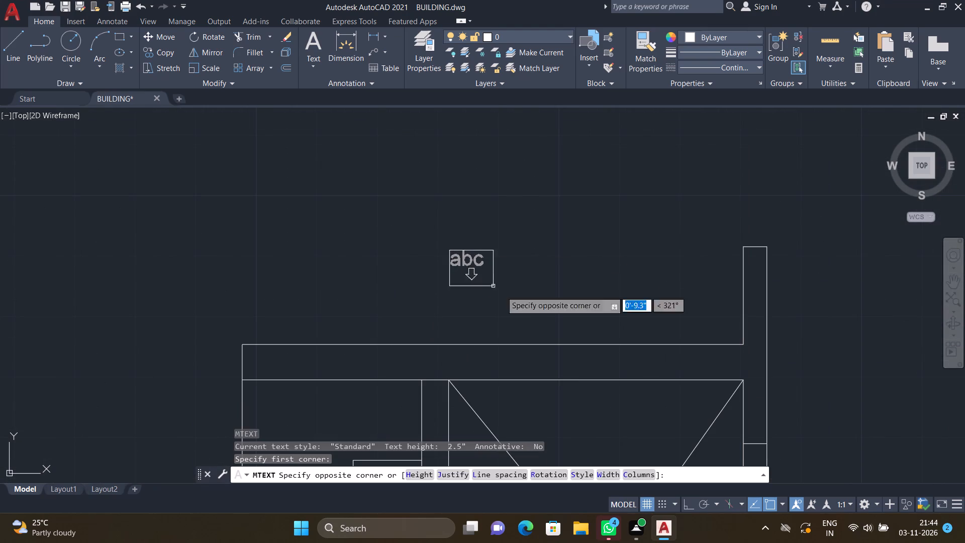
left_click(646, 315)
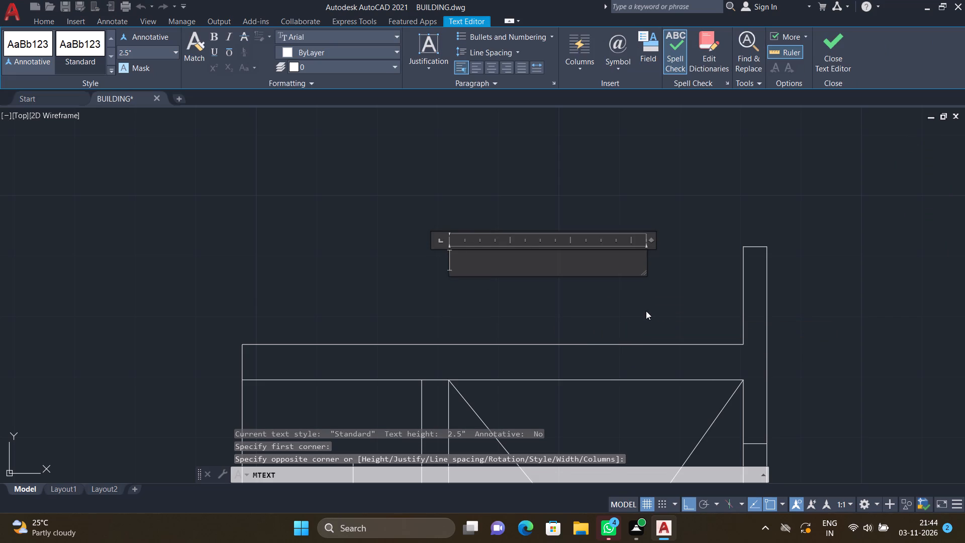
type("FIRE")
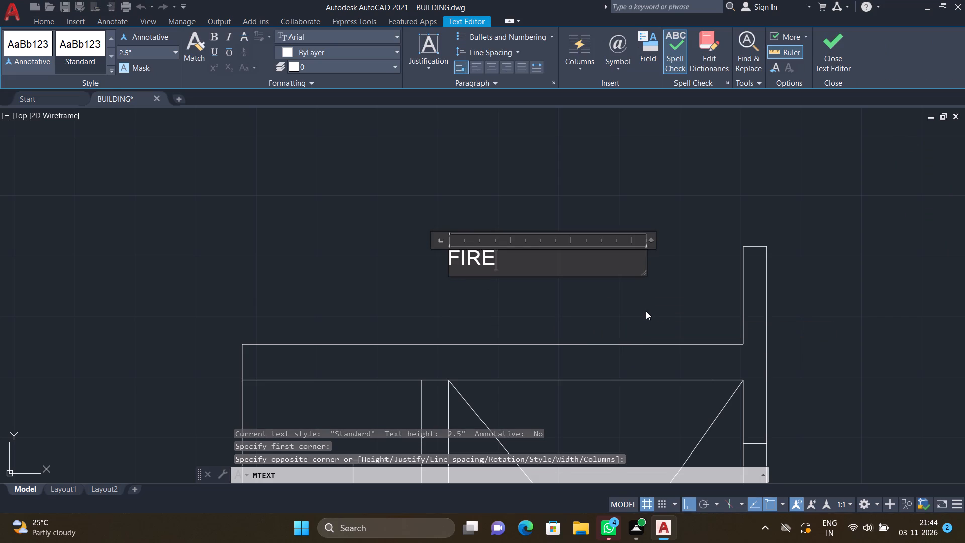
key("Return")
type("SHAFT")
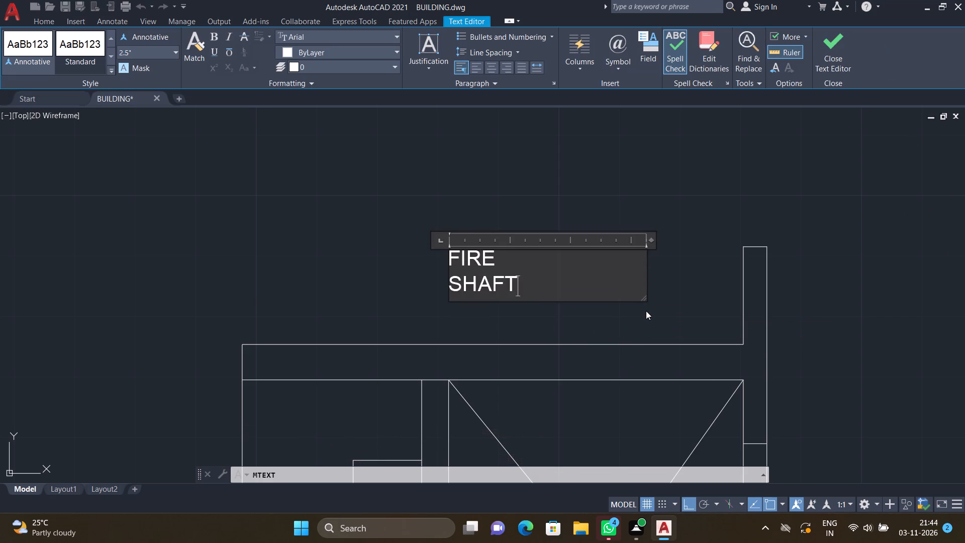
key("Return")
key("Escape")
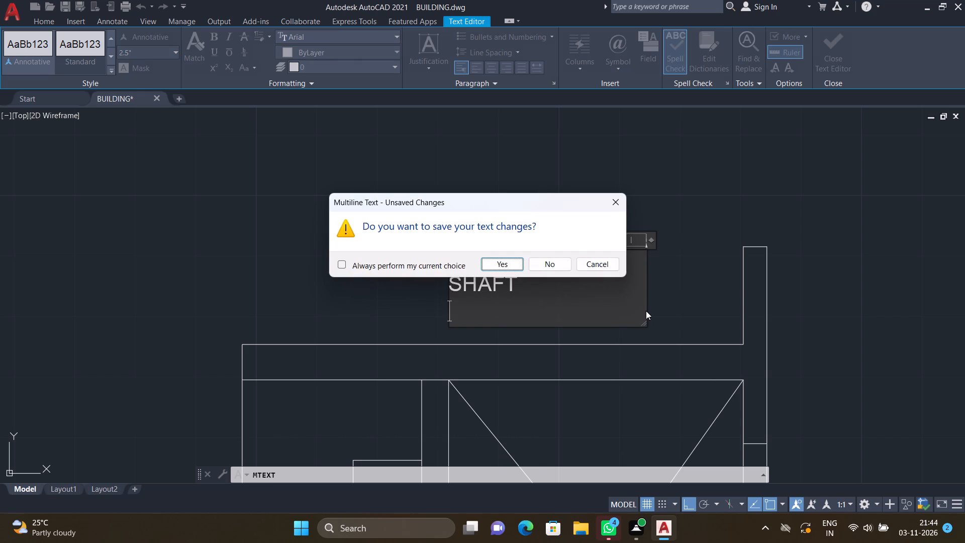
left_click(514, 266)
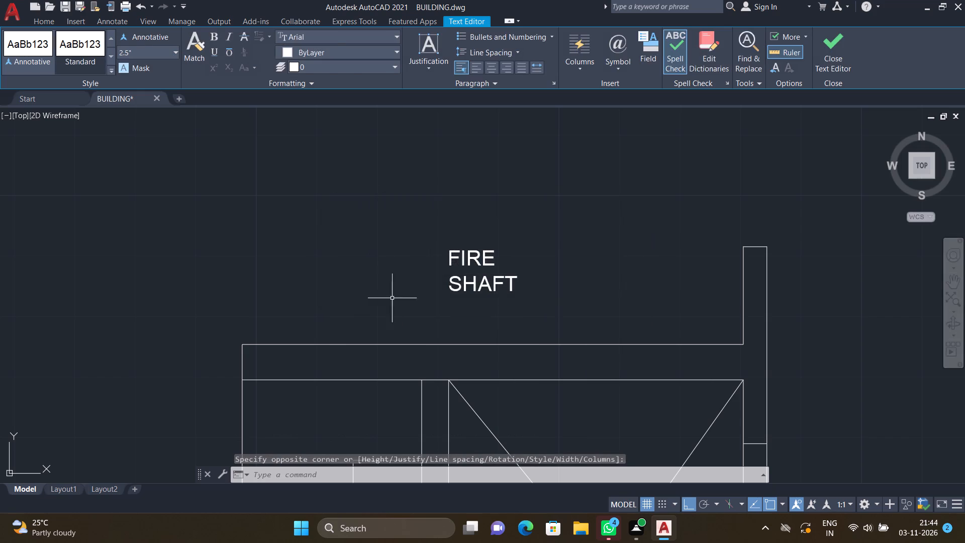
Extend both lines of the long wall below the shafts about 1'-6" leftward with new lines, ending them in alignment.
scroll(357, 310, "down", 1)
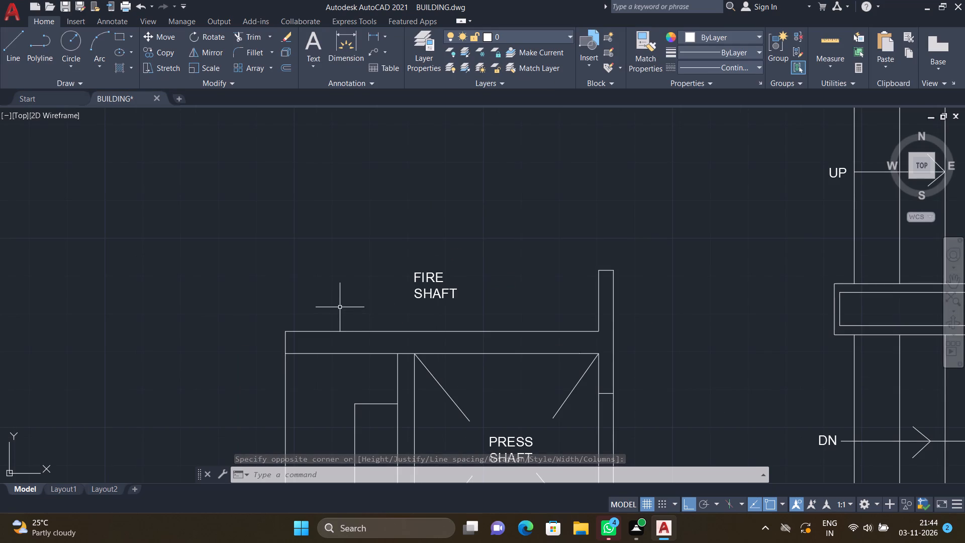
scroll(295, 316, "down", 3)
scroll(228, 373, "up", 2)
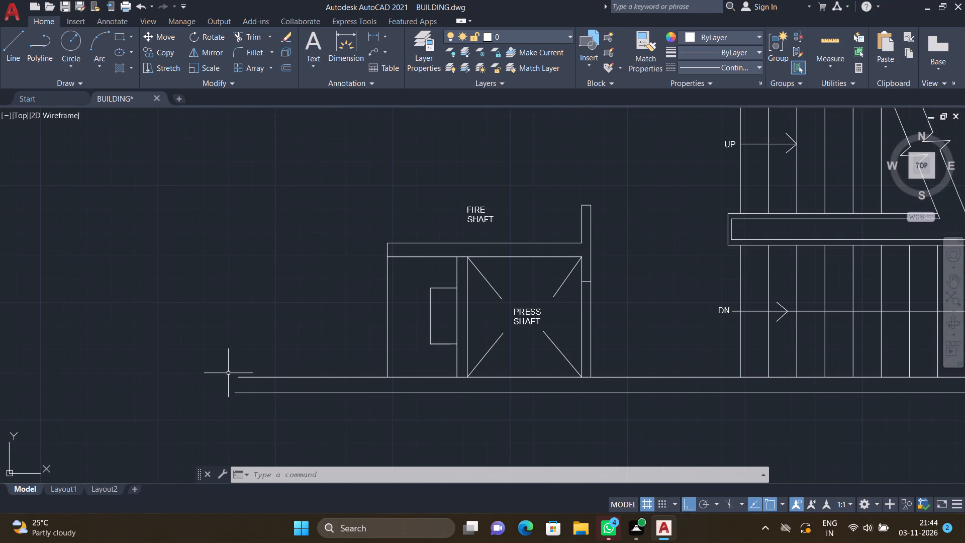
key("l")
key("Return")
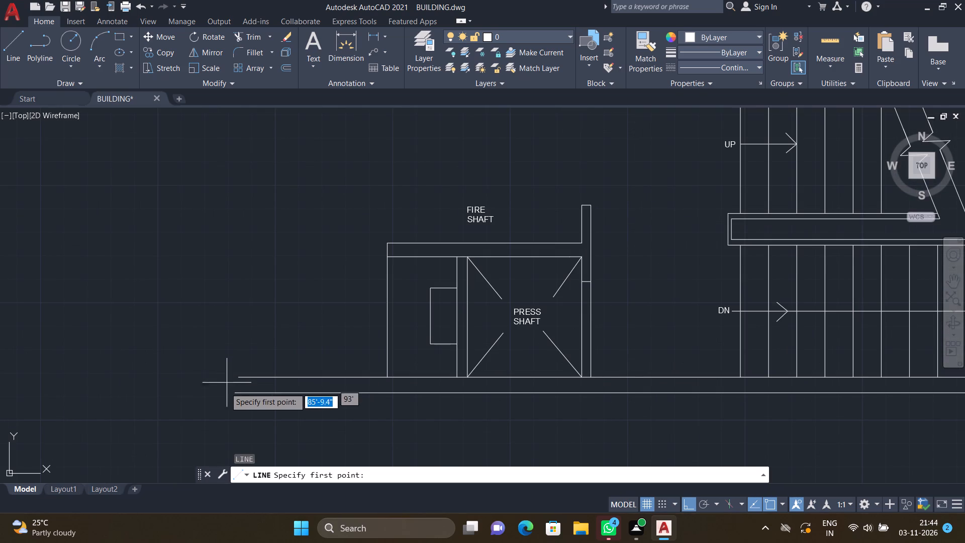
left_click(241, 378)
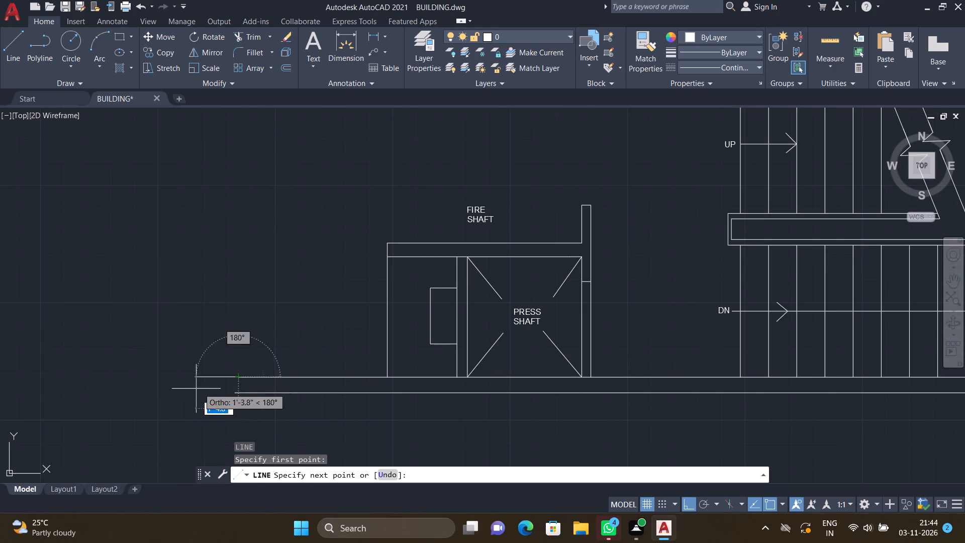
left_click(190, 382)
key("Return")
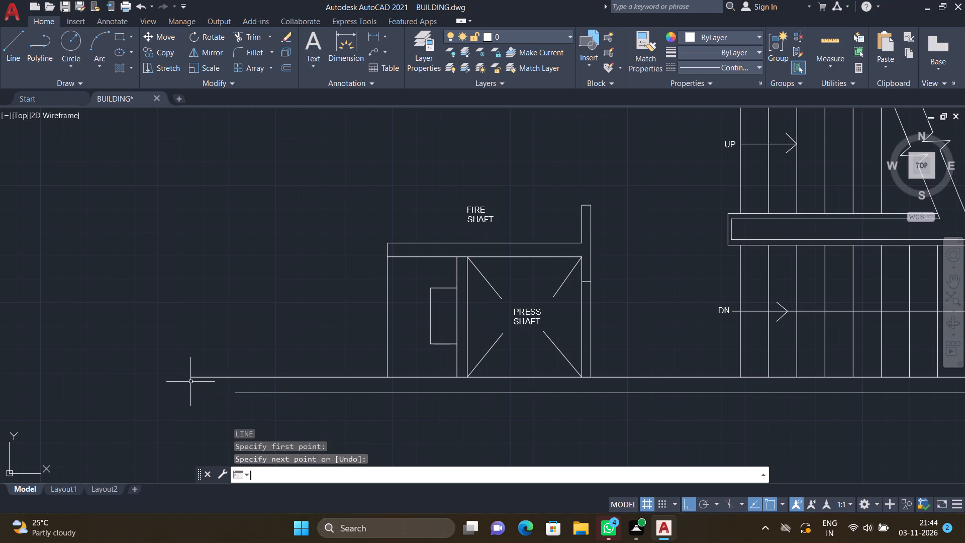
key("l")
key("Return")
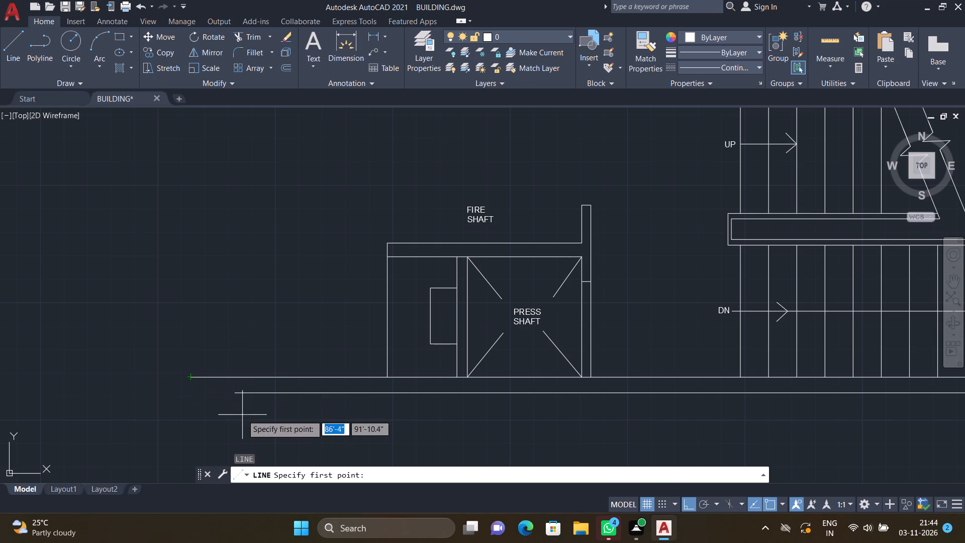
left_click(234, 393)
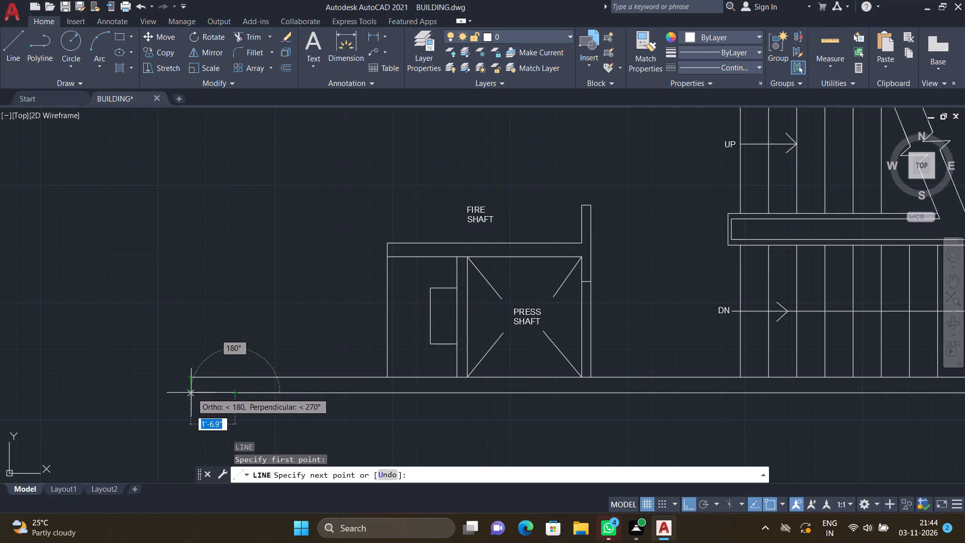
left_click(191, 393)
key("Return")
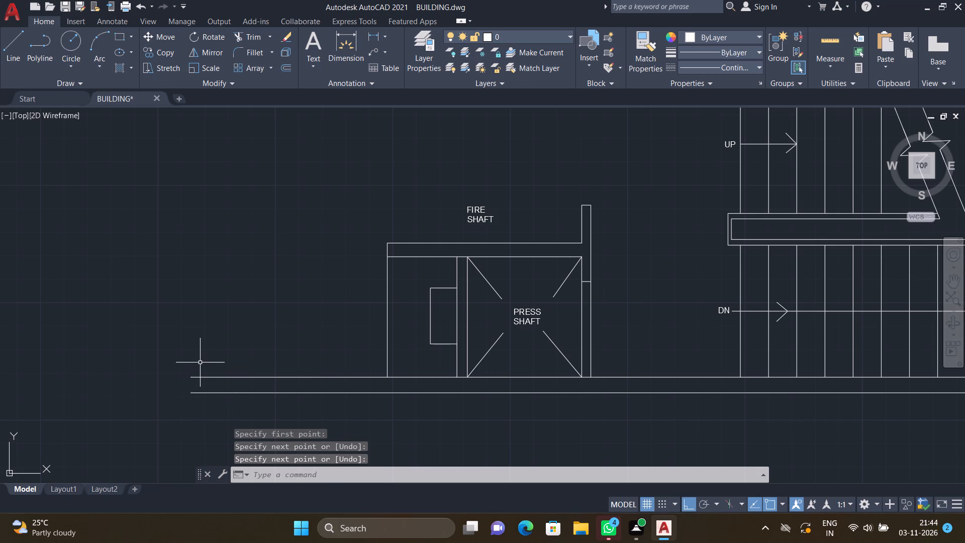
Close the open left end of the long wall below the shafts with a short line joining its two faces.
key("l")
key("Return")
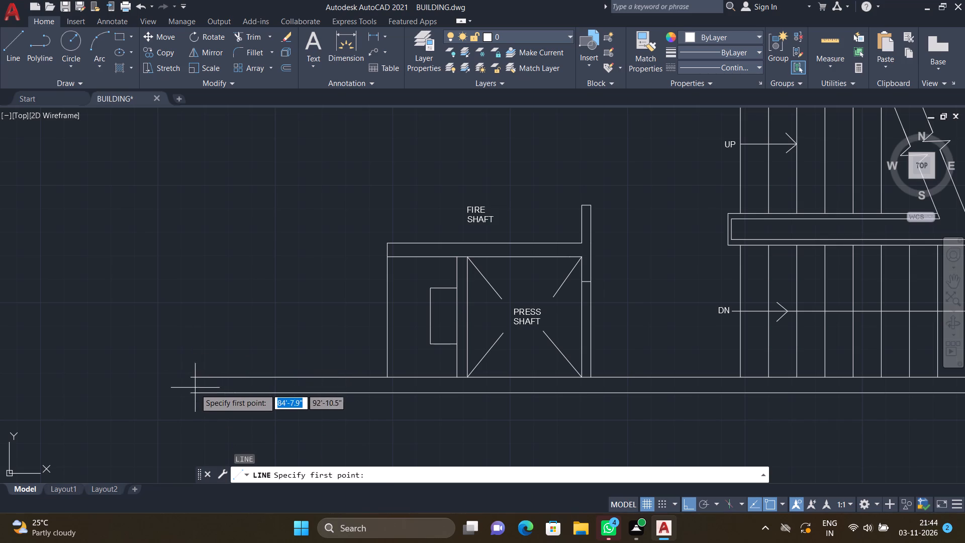
scroll(187, 389, "up", 2)
left_click(192, 362)
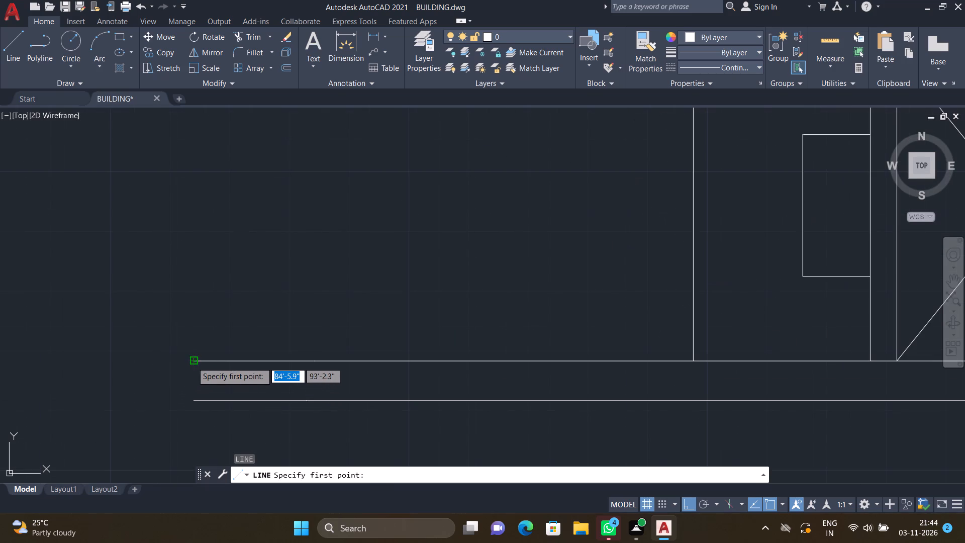
left_click(194, 400)
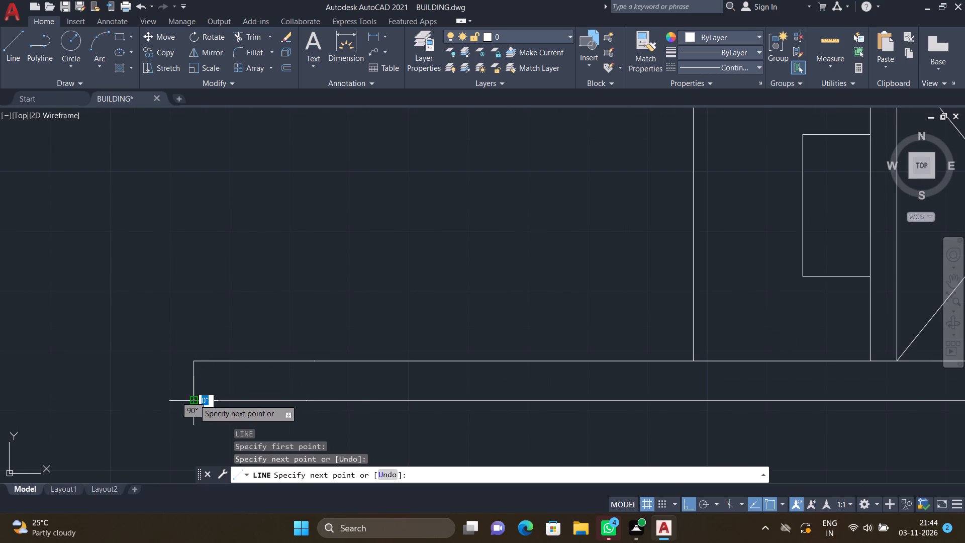
key("Return")
scroll(192, 389, "down", 3)
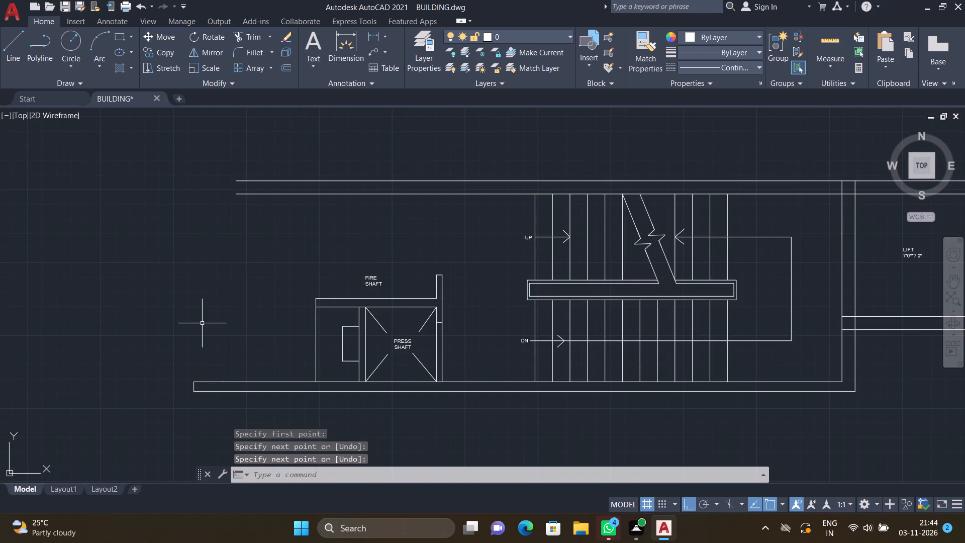
Extend the upper wall's outer line left to align with the lower wall's end, and continue it down about 8' as a side wall's outer face.
key("l")
key("Return")
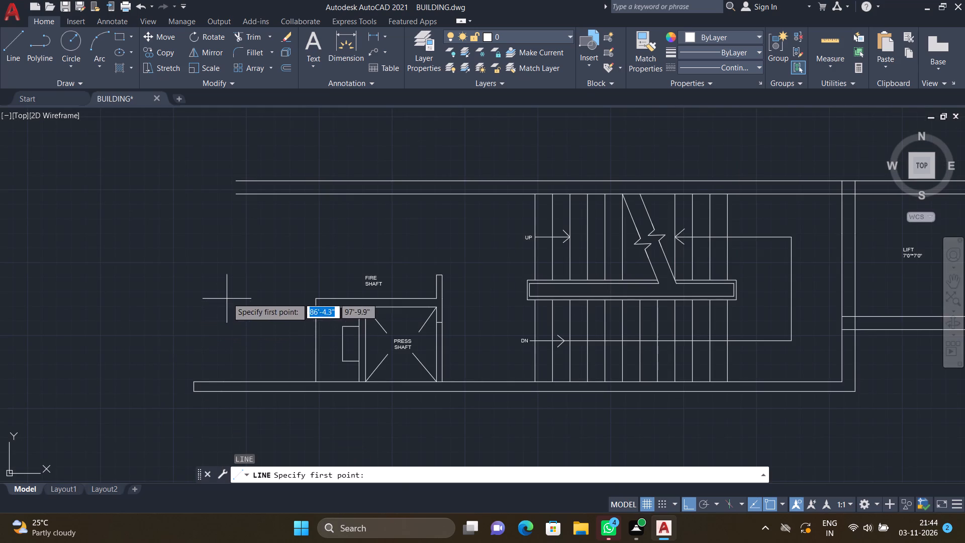
scroll(236, 187, "up", 1)
left_click(234, 177)
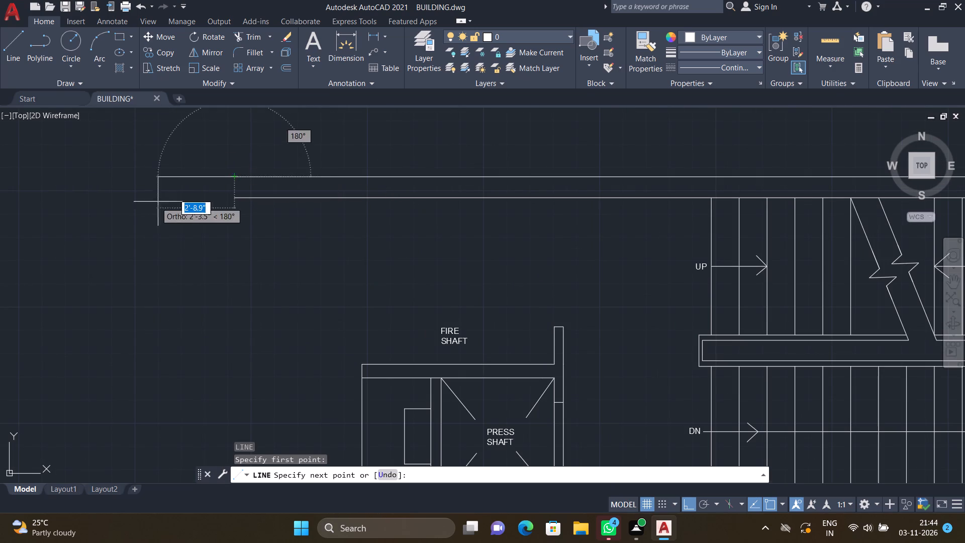
scroll(126, 220, "down", 2)
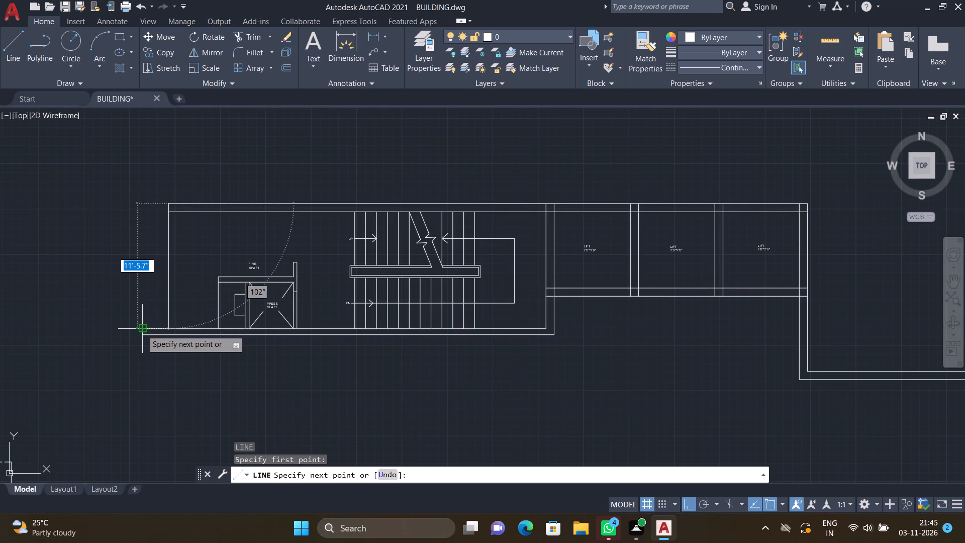
left_click(143, 203)
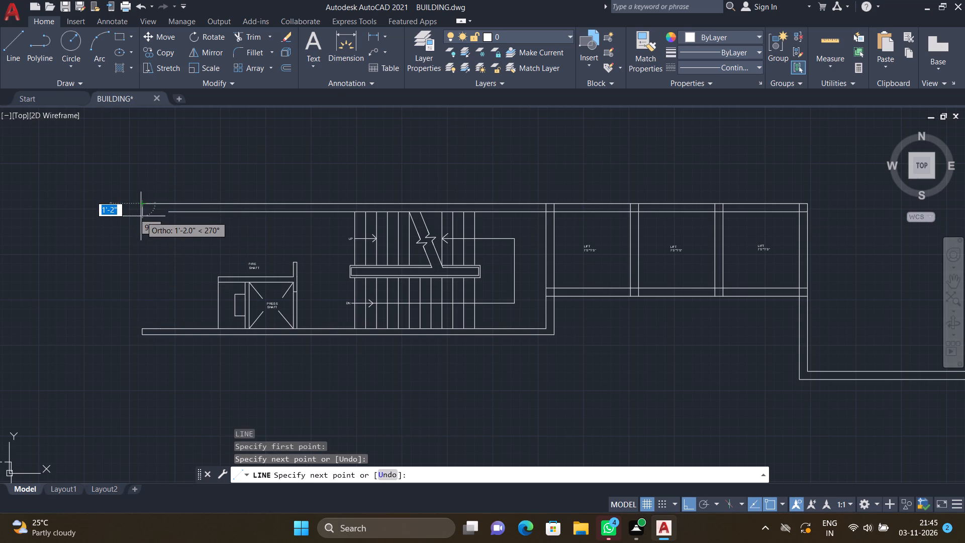
scroll(145, 218, "up", 3)
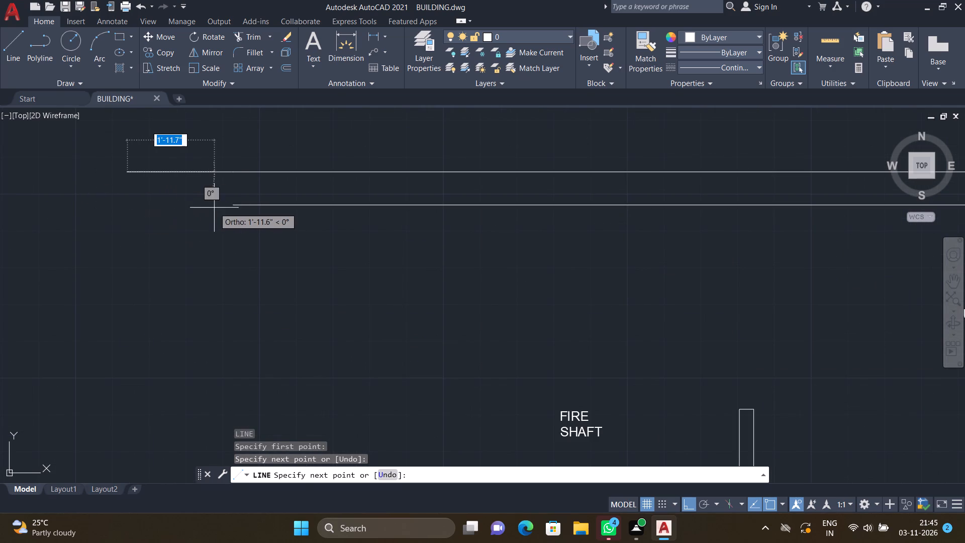
left_click(128, 206)
scroll(129, 274, "down", 3)
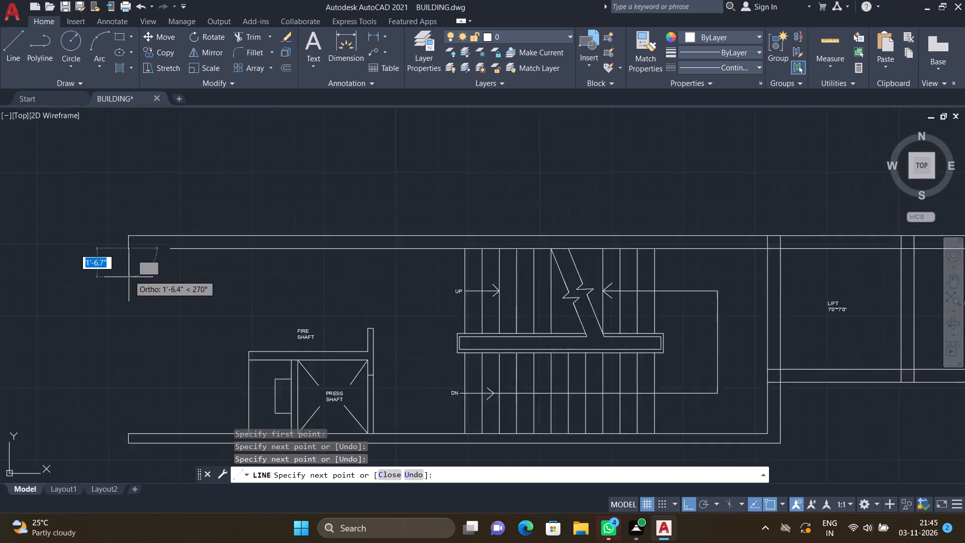
scroll(125, 356, "up", 1)
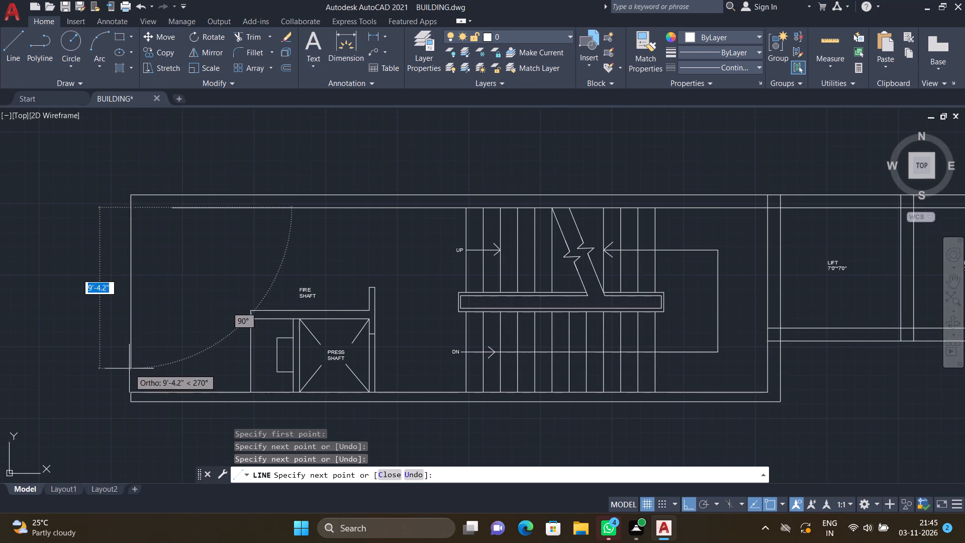
scroll(130, 367, "up", 1)
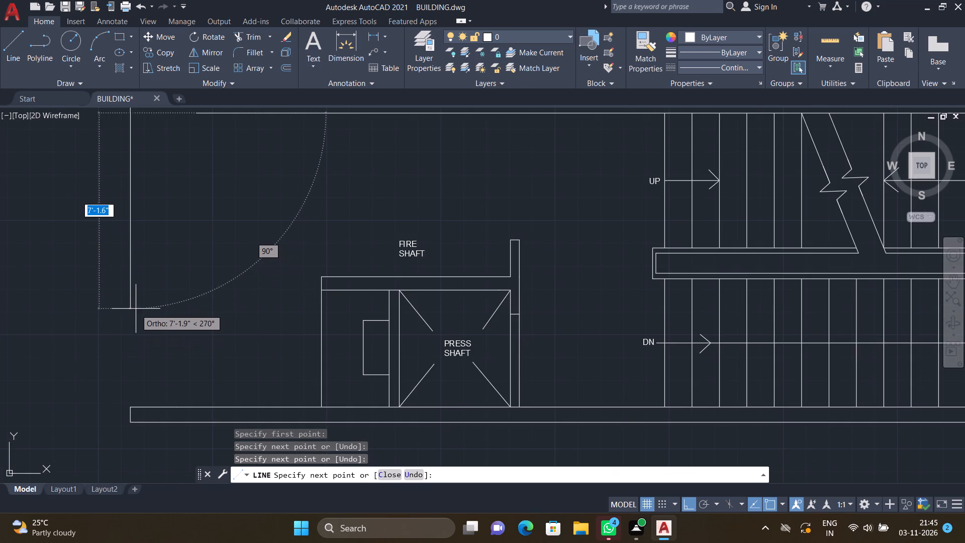
left_click(135, 308)
Cap the side wall's lower end and draw its inner face up about 7'-1", joining it to the upper wall's inner line.
scroll(165, 297, "up", 2)
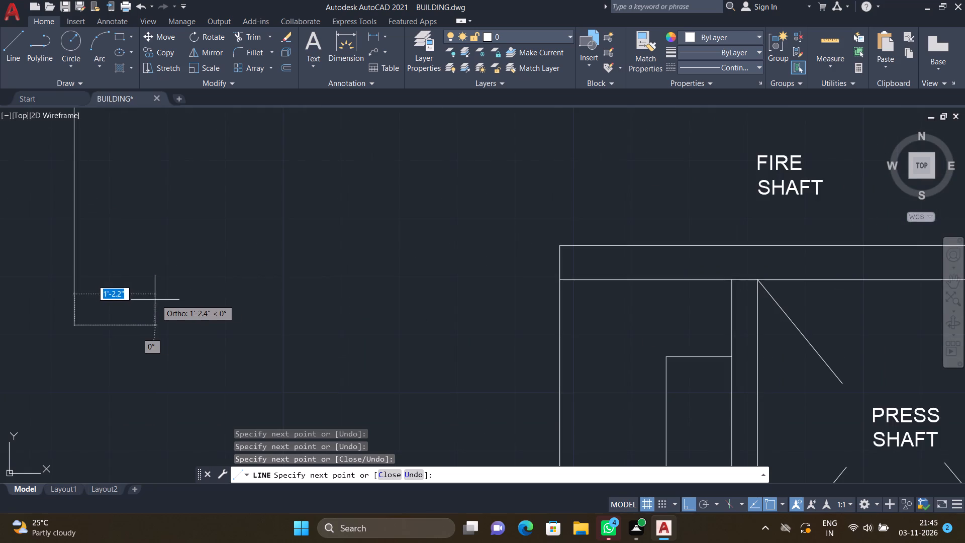
scroll(150, 303, "down", 2)
left_click(145, 304)
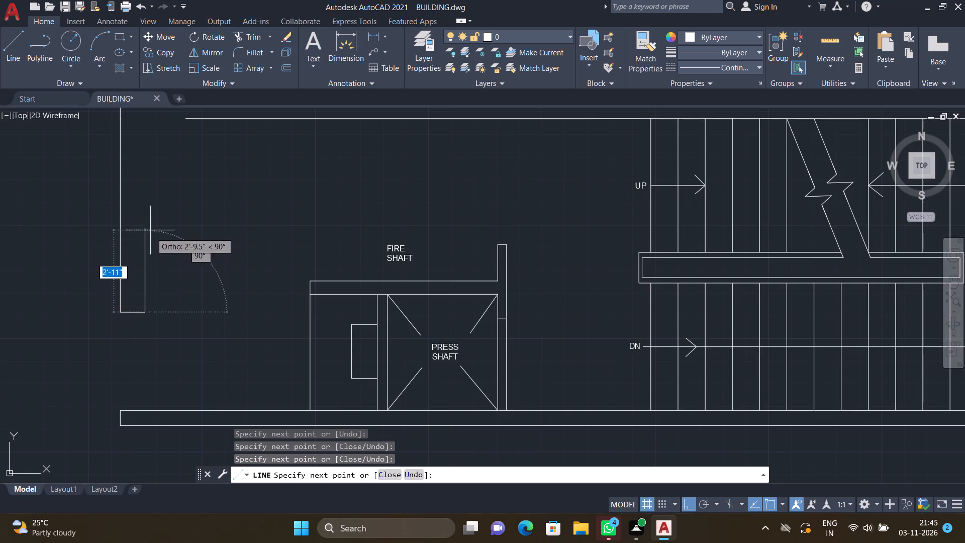
scroll(150, 193, "down", 2)
scroll(146, 173, "up", 2)
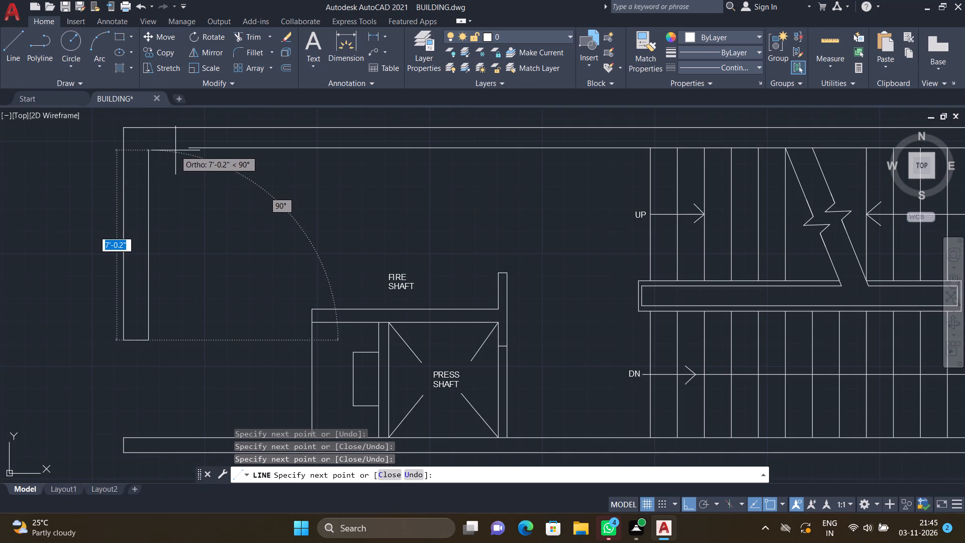
left_click(148, 148)
scroll(178, 153, "up", 1)
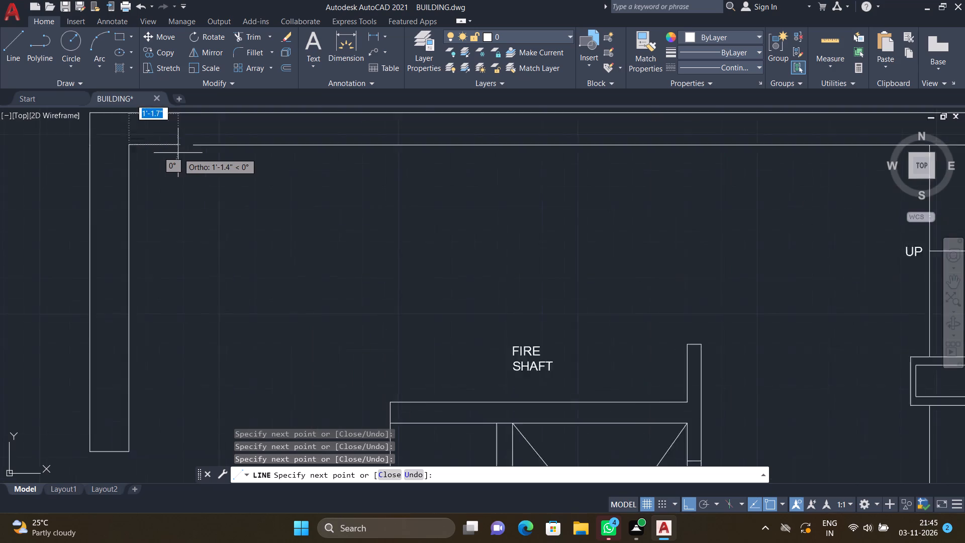
scroll(178, 153, "up", 1)
left_click(203, 138)
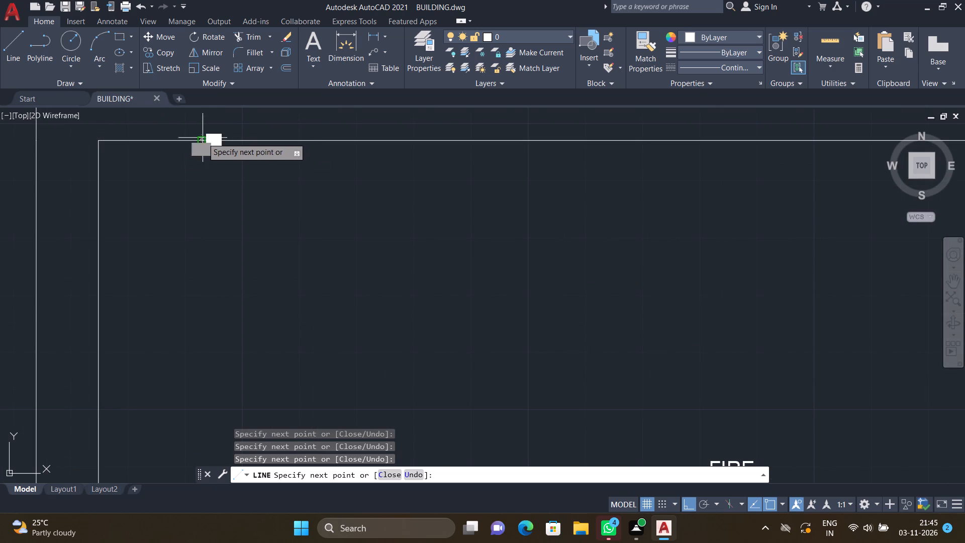
key("Return")
scroll(203, 138, "down", 3)
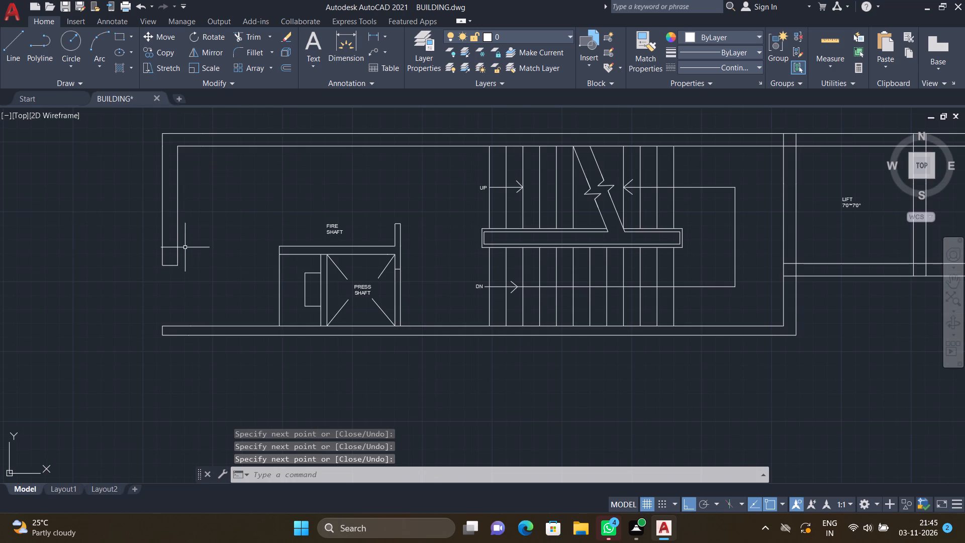
Copy the upper-right door from the large horizontal door circle to the inner corner of the lower wall's left end, with ortho off.
scroll(190, 270, "down", 2)
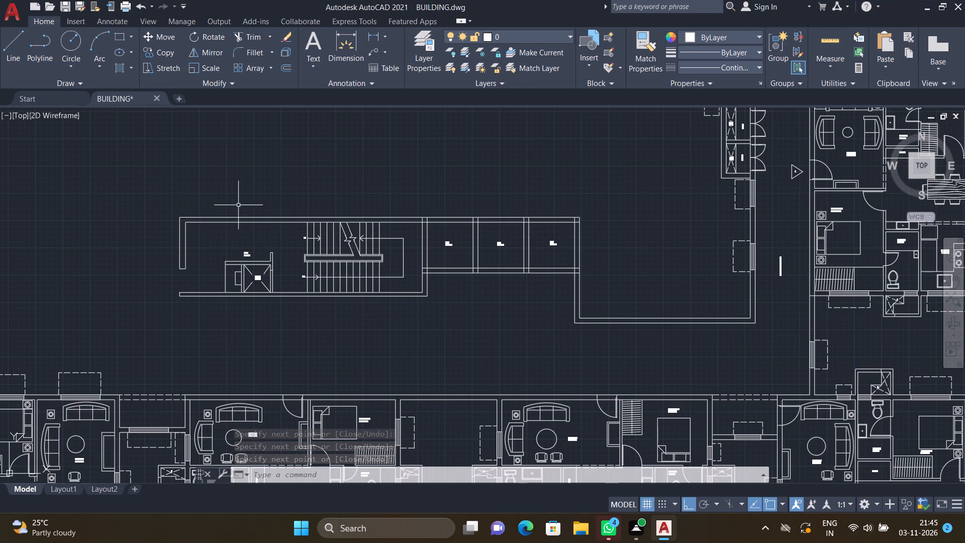
scroll(274, 213, "down", 2)
scroll(593, 157, "down", 2)
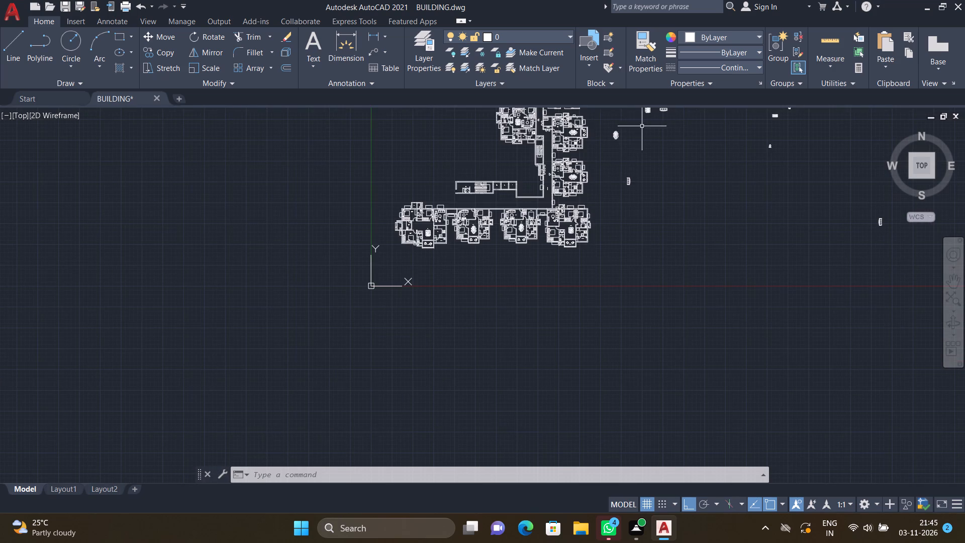
scroll(620, 189, "down", 2)
scroll(638, 125, "up", 4)
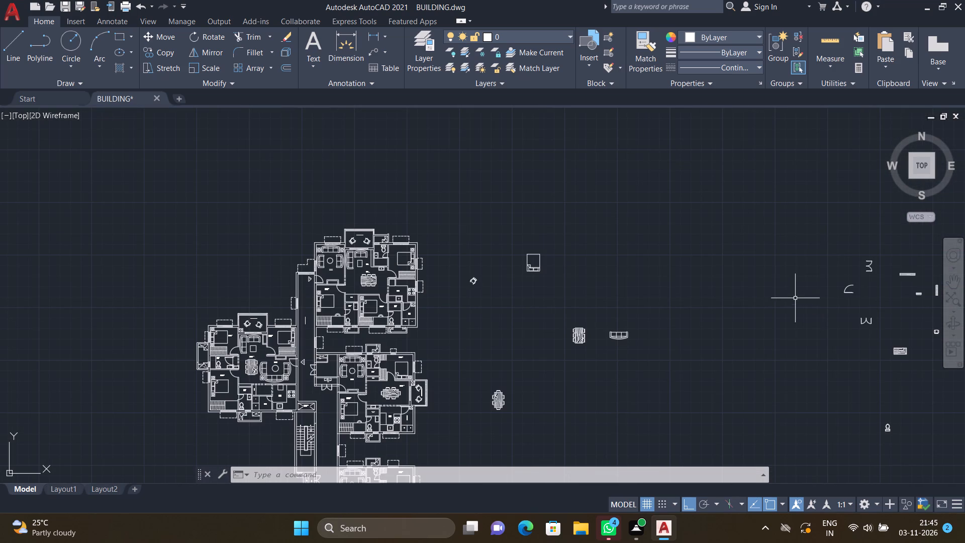
scroll(638, 284, "down", 2)
scroll(808, 289, "up", 2)
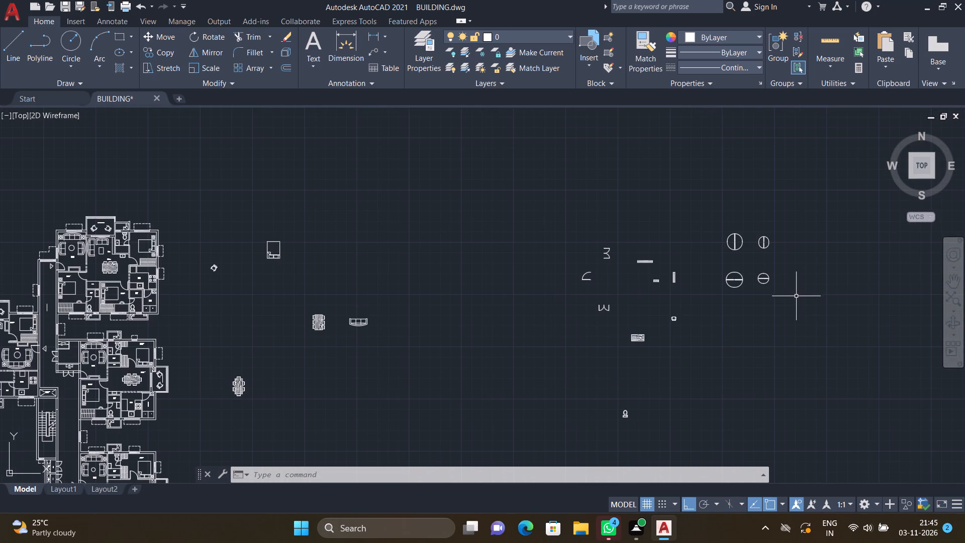
scroll(754, 295, "up", 2)
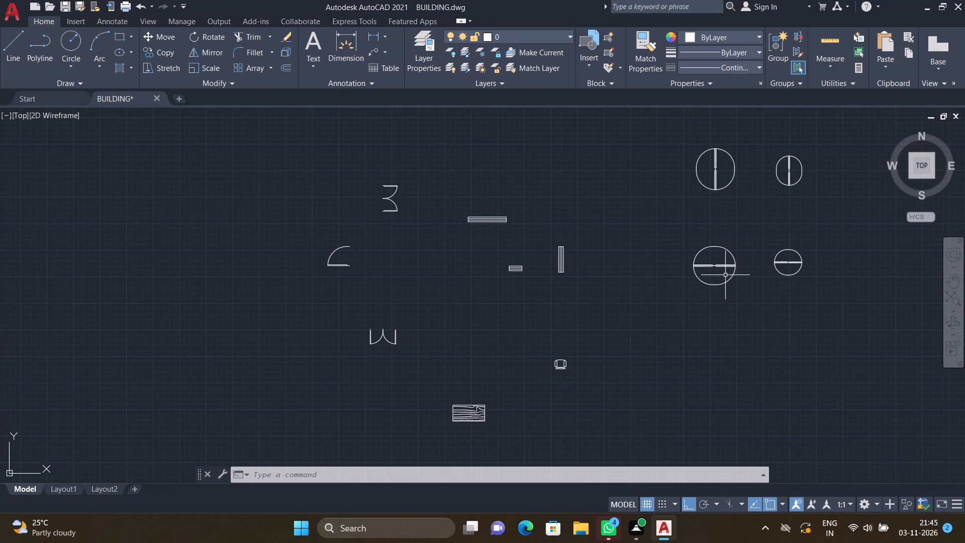
scroll(723, 263, "up", 2)
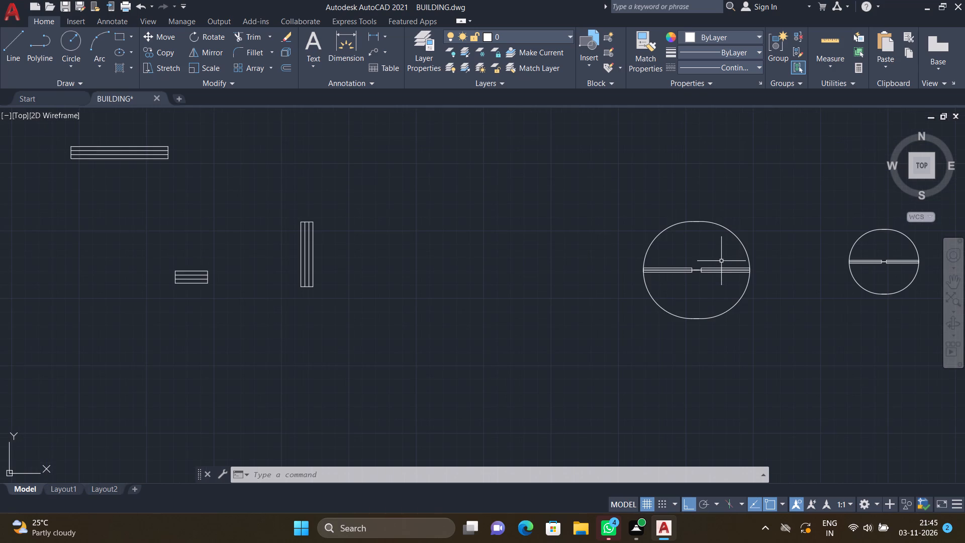
type("CO")
key("Return")
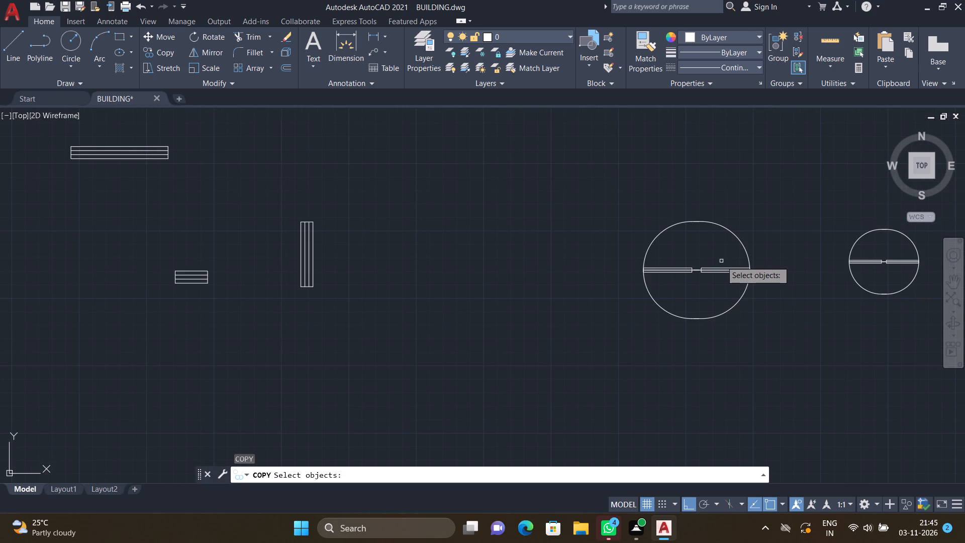
left_click(740, 244)
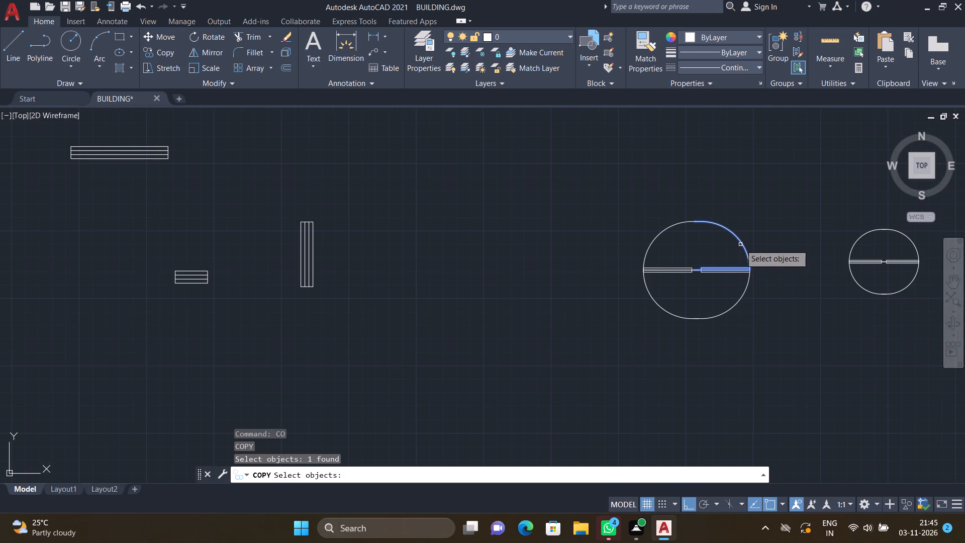
key("Return")
scroll(693, 283, "up", 2)
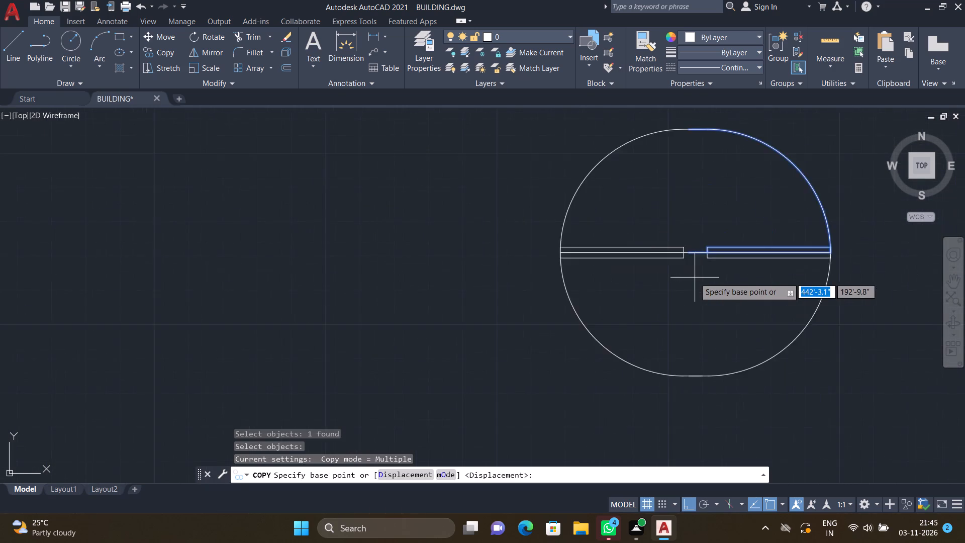
scroll(695, 278, "up", 1)
left_click(694, 242)
scroll(584, 337, "down", 4)
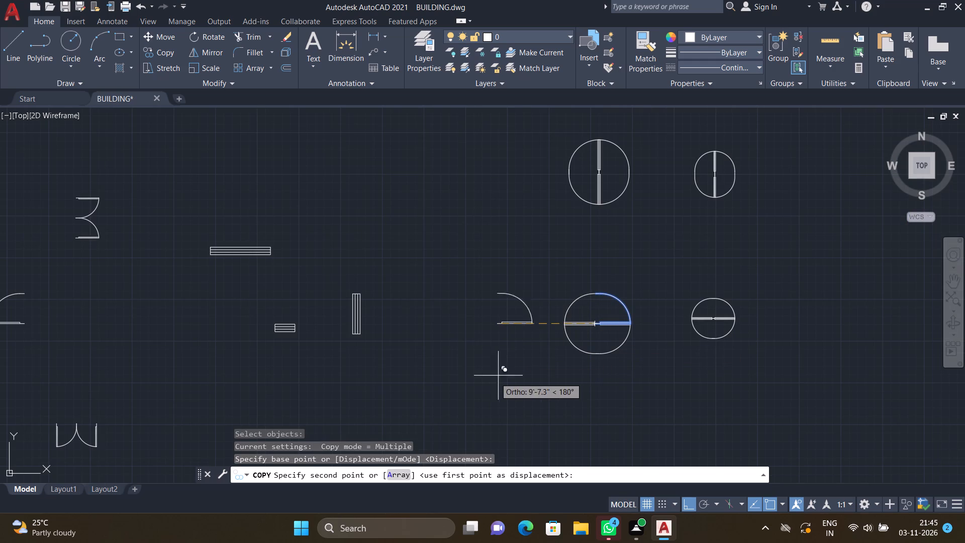
key("F8")
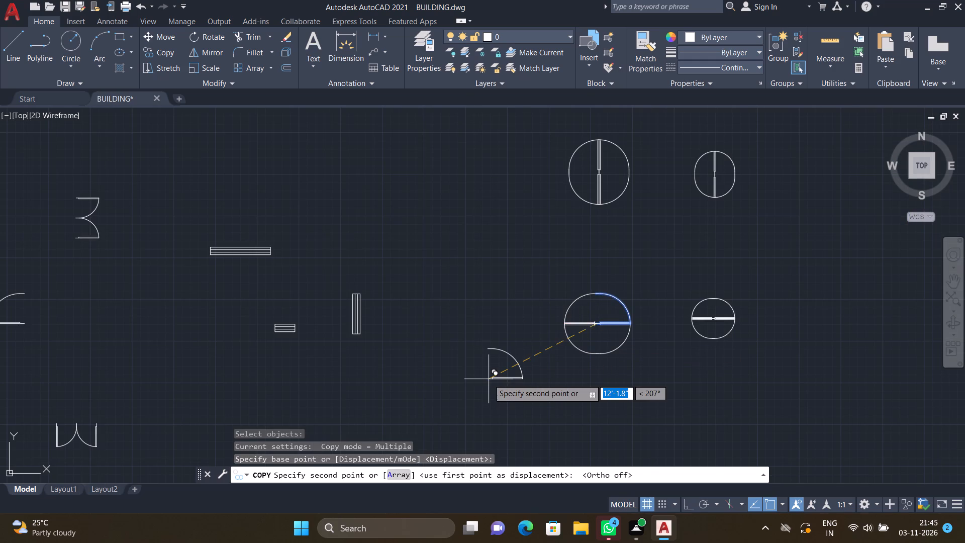
scroll(487, 379, "down", 5)
scroll(288, 436, "down", 2)
scroll(221, 440, "up", 2)
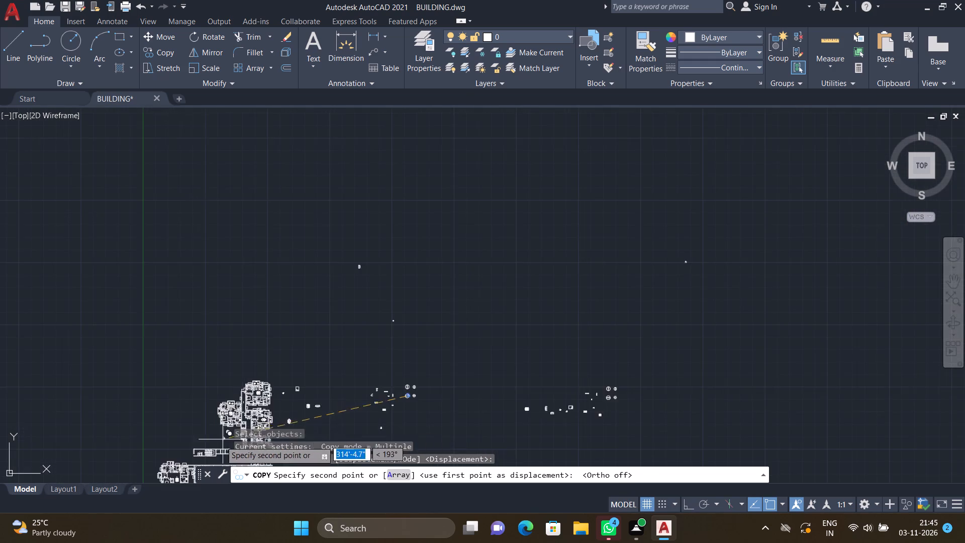
scroll(220, 441, "up", 3)
scroll(209, 391, "down", 5)
scroll(131, 467, "up", 3)
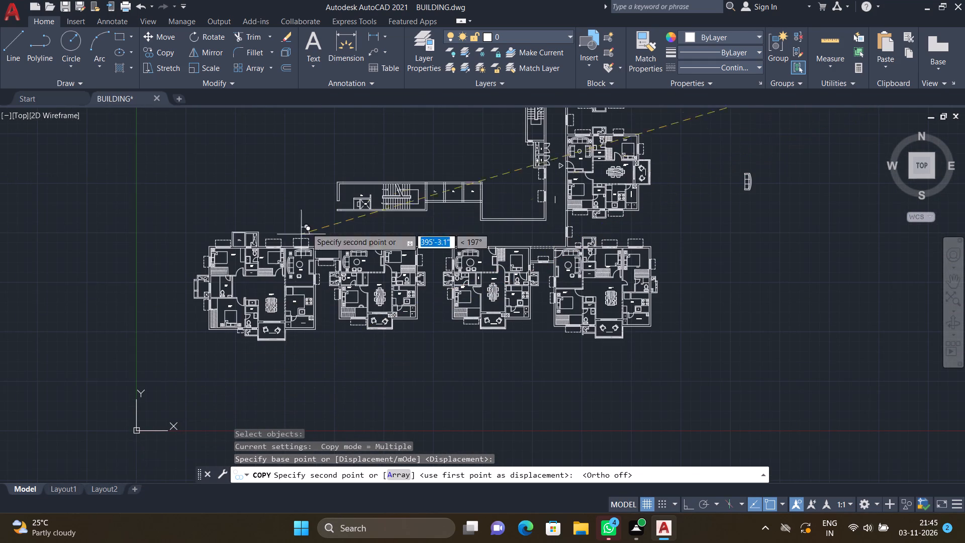
scroll(337, 209, "up", 2)
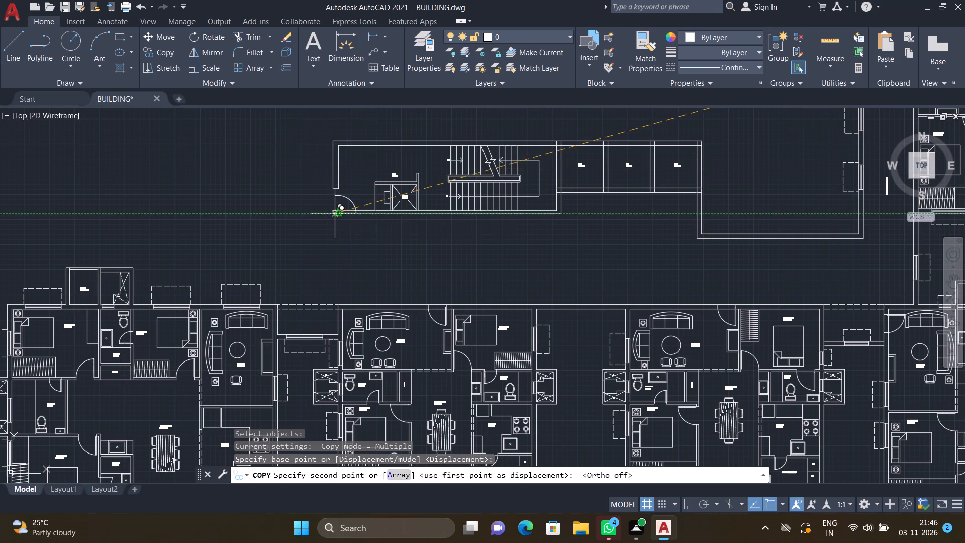
scroll(328, 210, "up", 4)
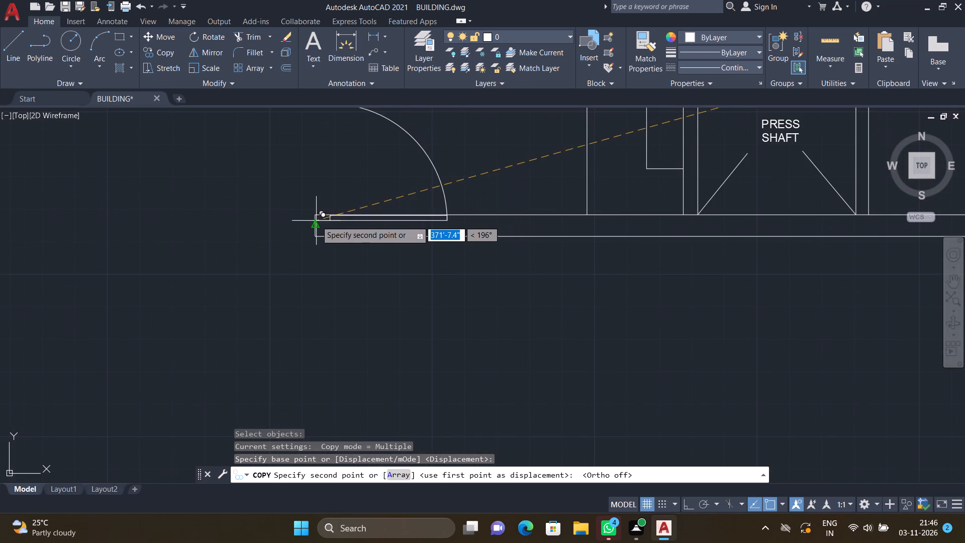
left_click(316, 213)
key("Return")
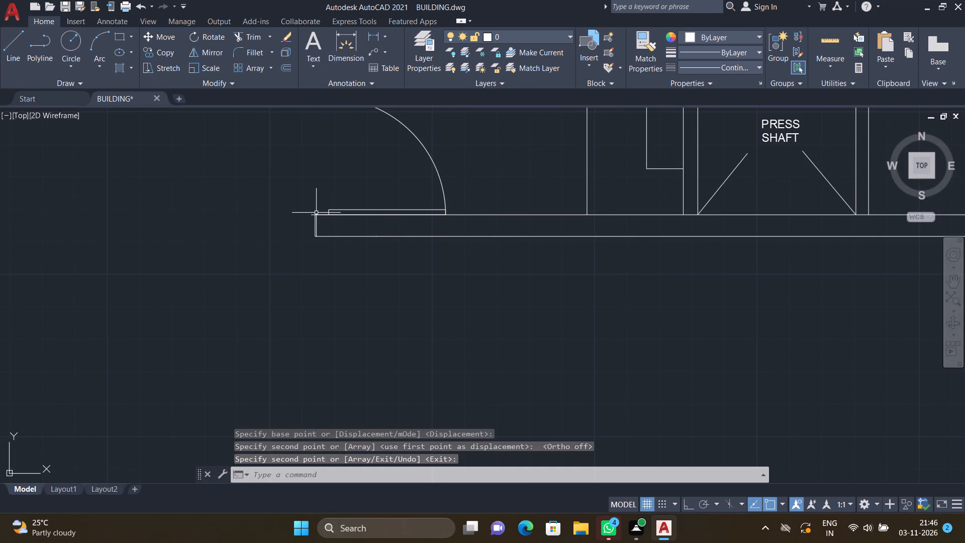
scroll(308, 187, "down", 2)
scroll(310, 145, "up", 3)
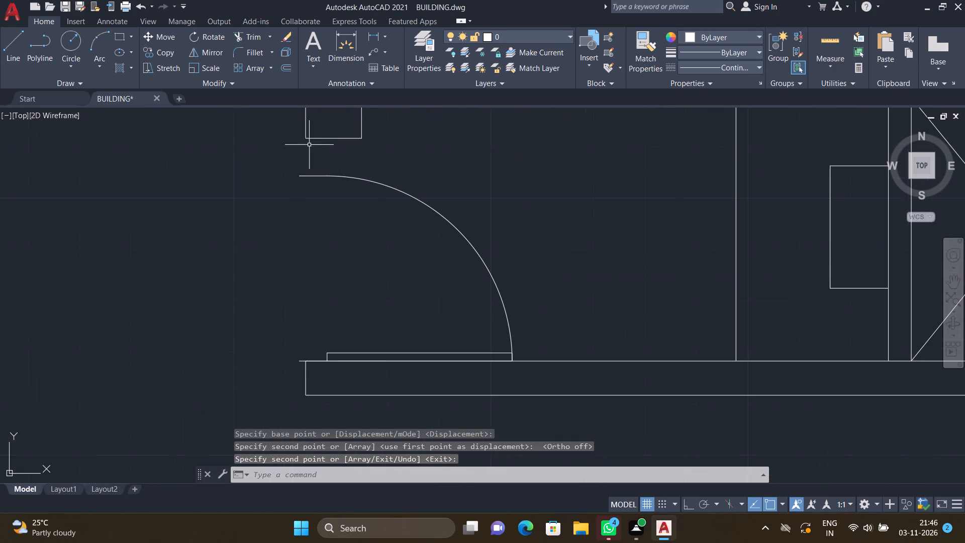
Move the copied door horizontally so its lower end point lands exactly on the lower wall's left end corner.
key("m")
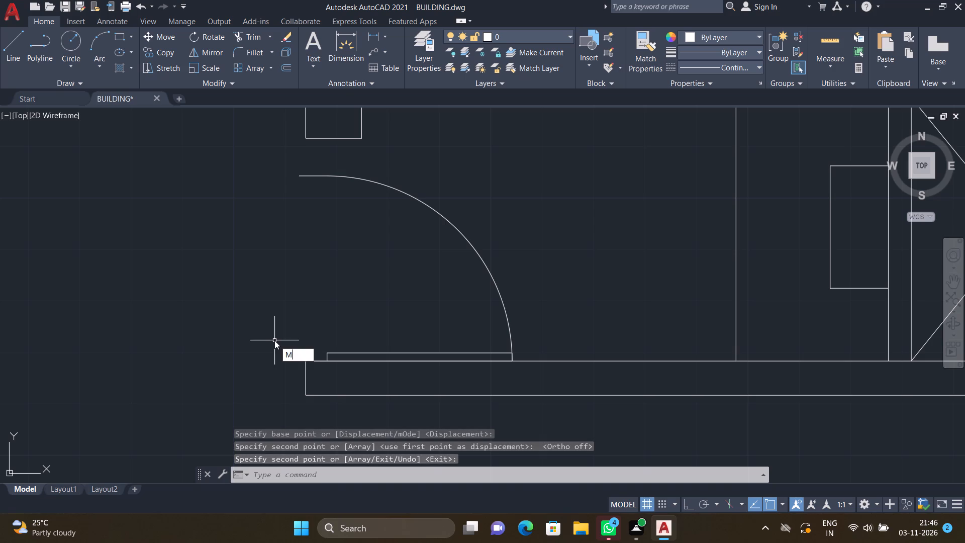
key("Return")
scroll(294, 357, "up", 2)
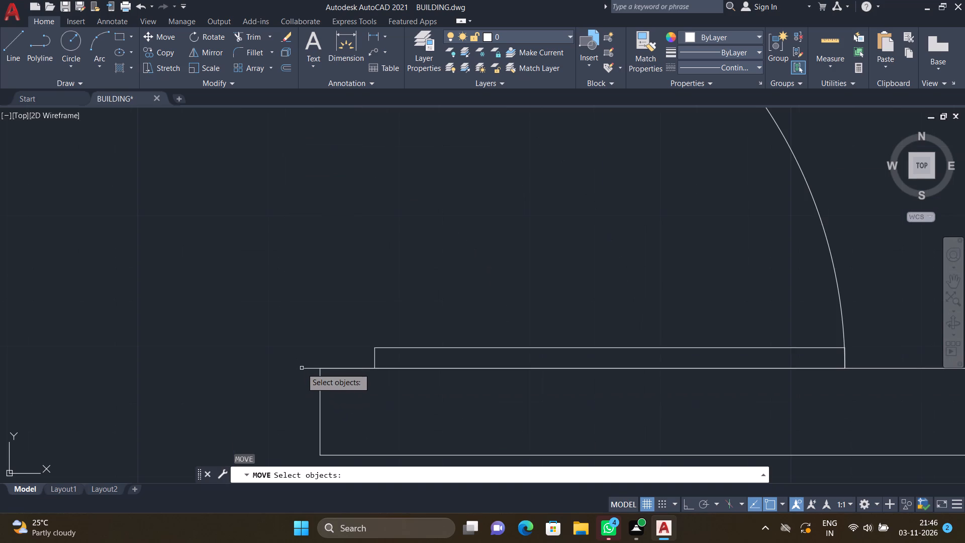
left_click(305, 369)
key("Return")
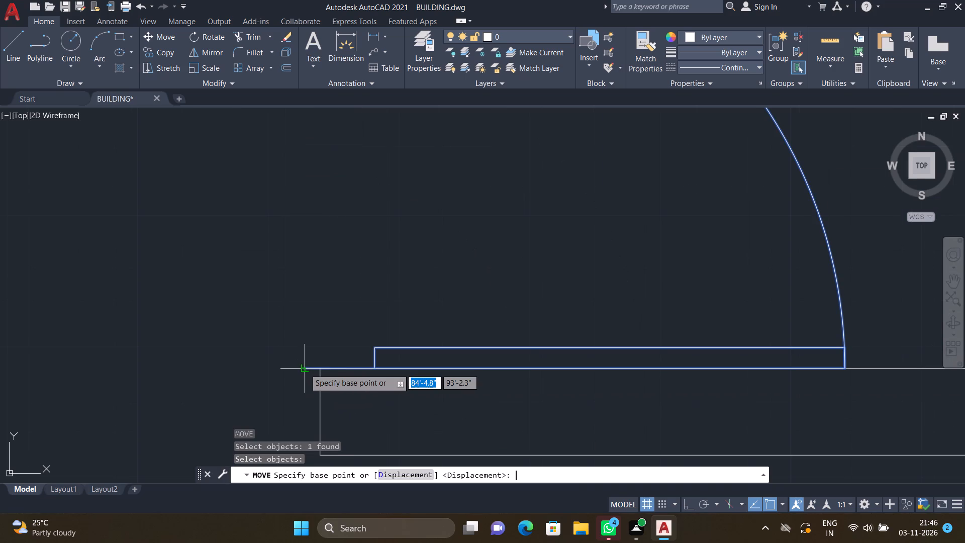
scroll(302, 371, "up", 2)
left_click(304, 371)
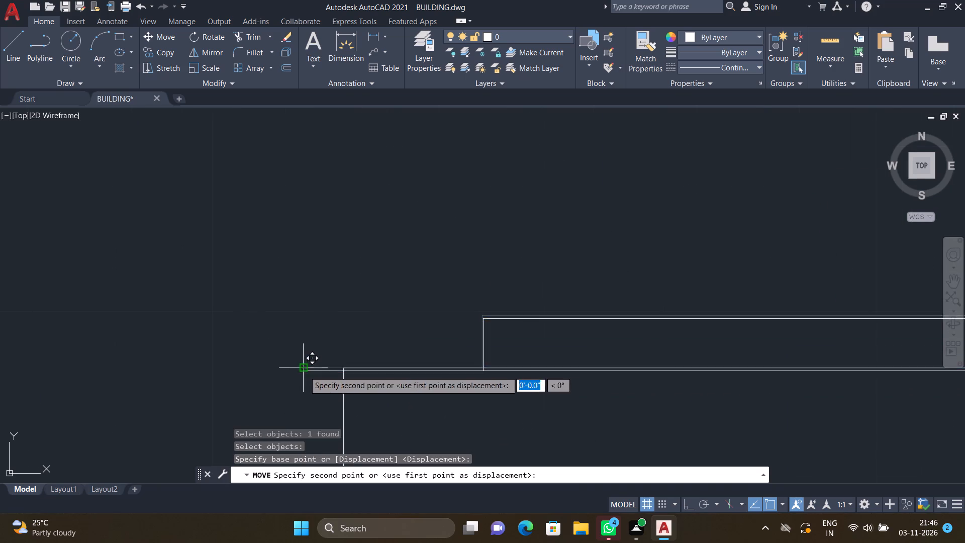
left_click(344, 367)
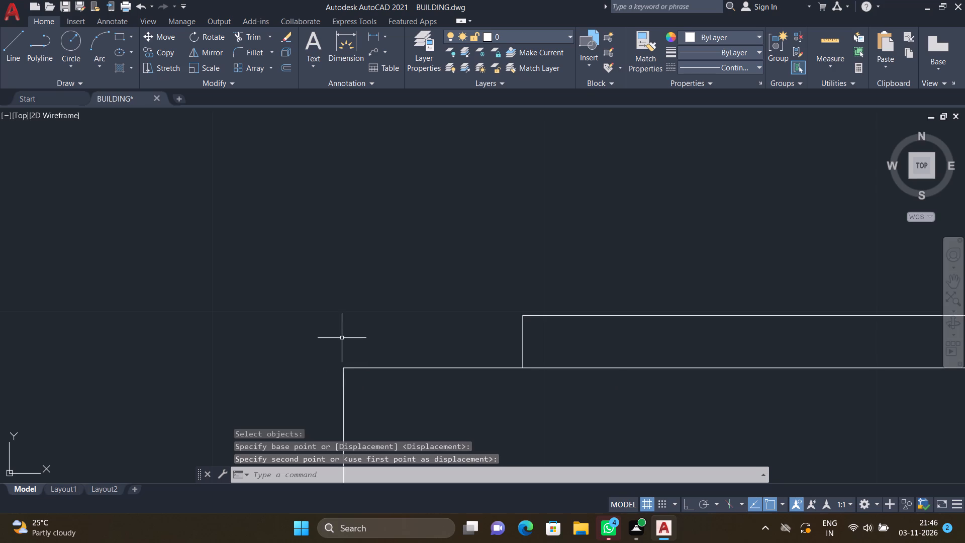
Delete the side wall's lower end cap and, with ortho on, extend its outer face straight down to the door's upper end point.
scroll(342, 338, "down", 4)
scroll(364, 167, "down", 2)
scroll(367, 145, "up", 2)
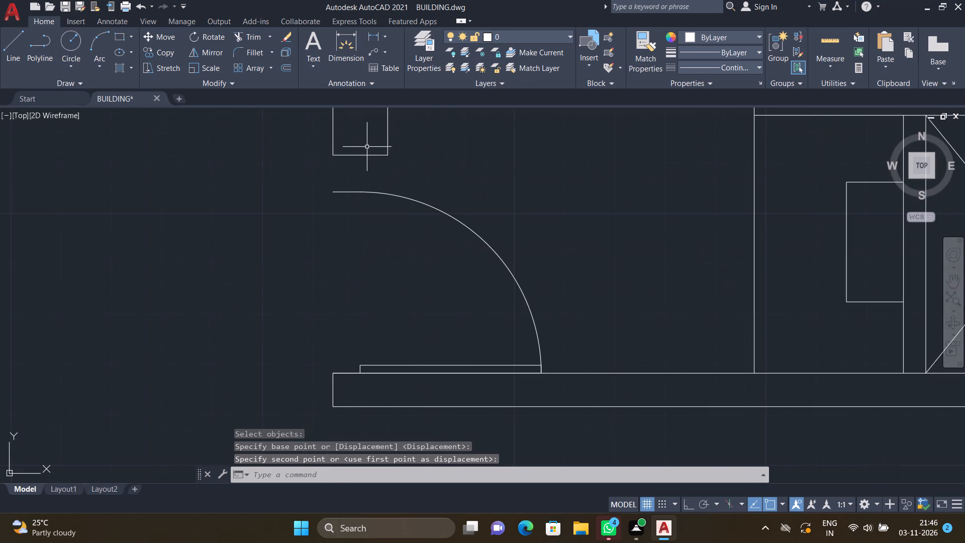
left_click(366, 155)
key("Delete")
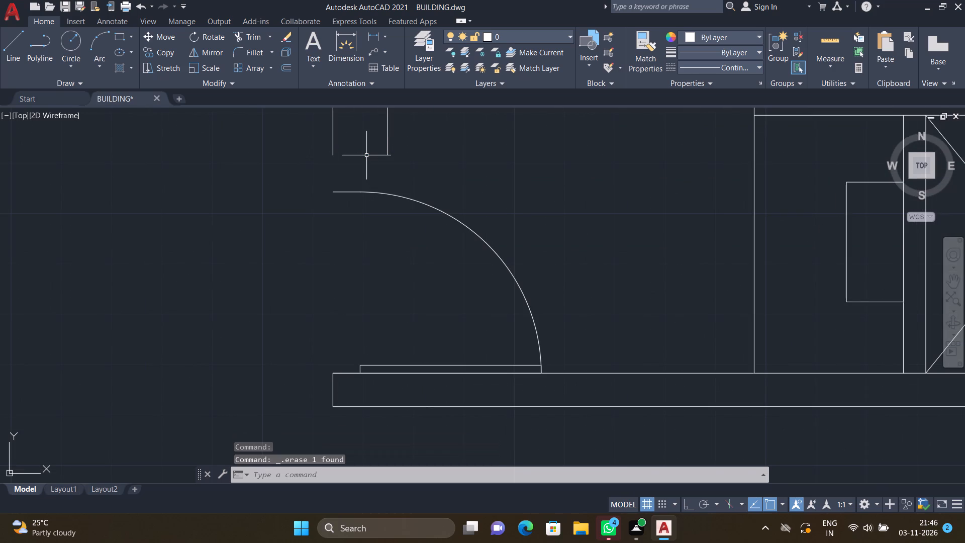
key("l")
key("Return")
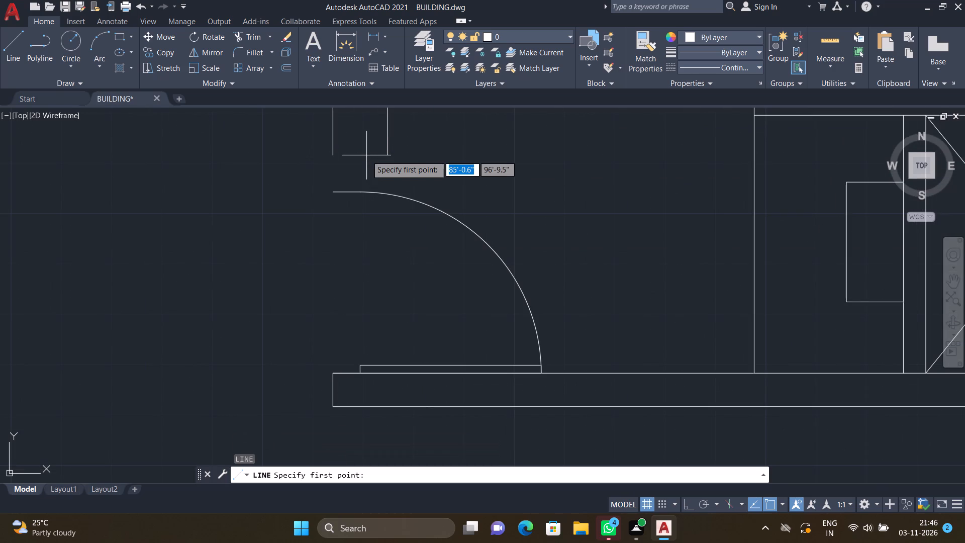
scroll(332, 157, "up", 2)
left_click(328, 152)
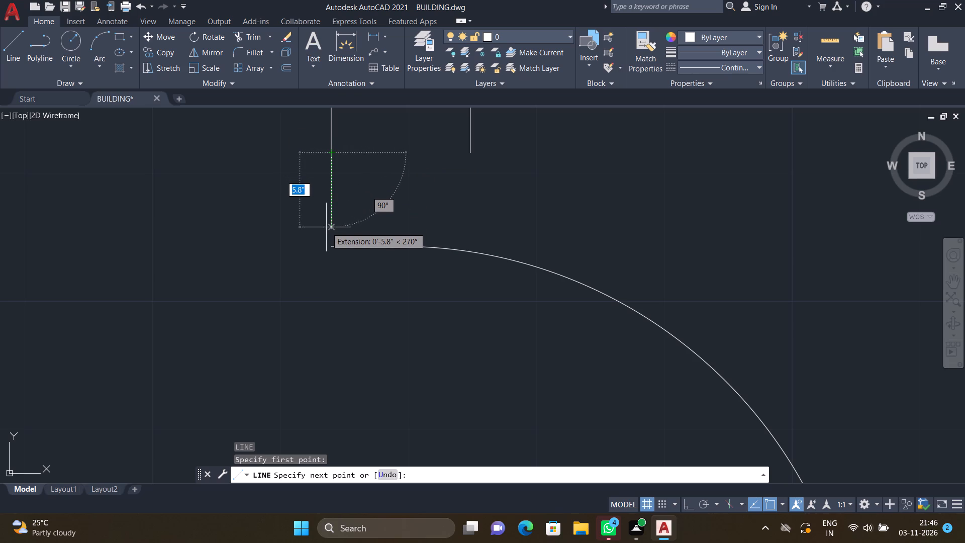
key("F8")
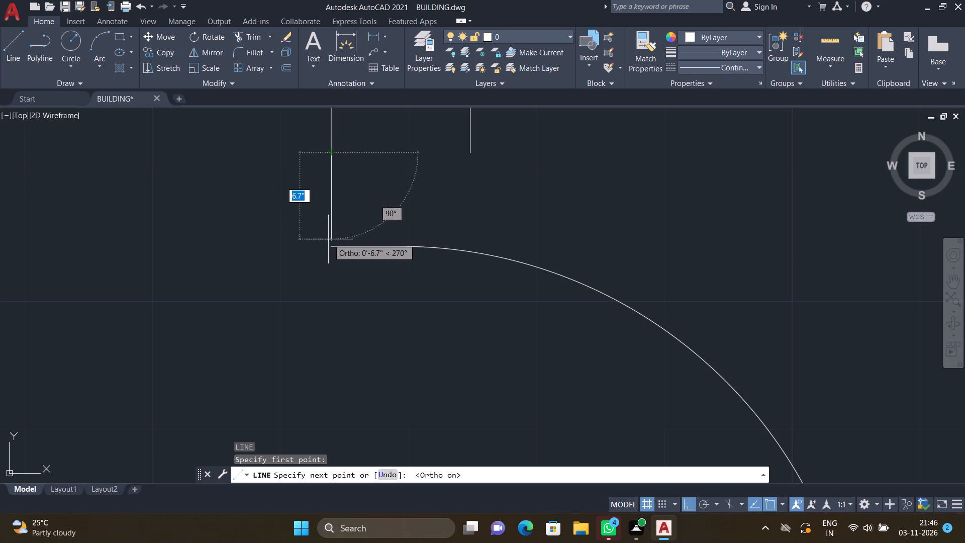
scroll(330, 241, "up", 2)
left_click(332, 255)
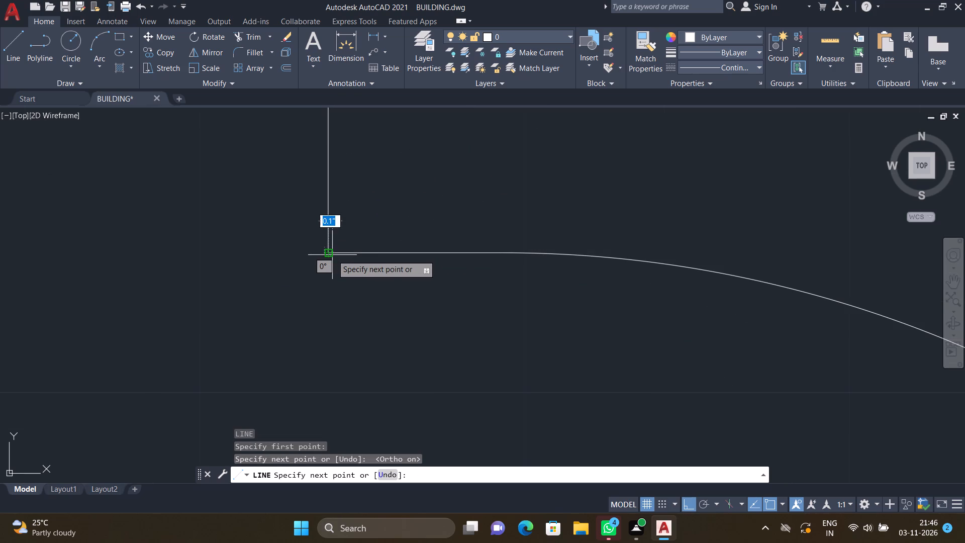
key("Return")
scroll(334, 256, "down", 3)
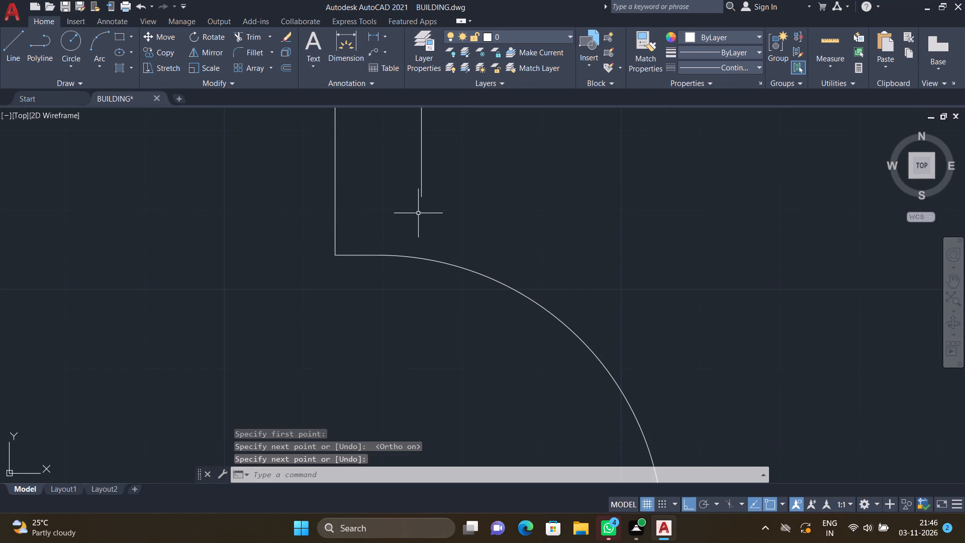
Extend the side wall's inner face straight down until it meets the door's swing arc.
key("l")
key("Return")
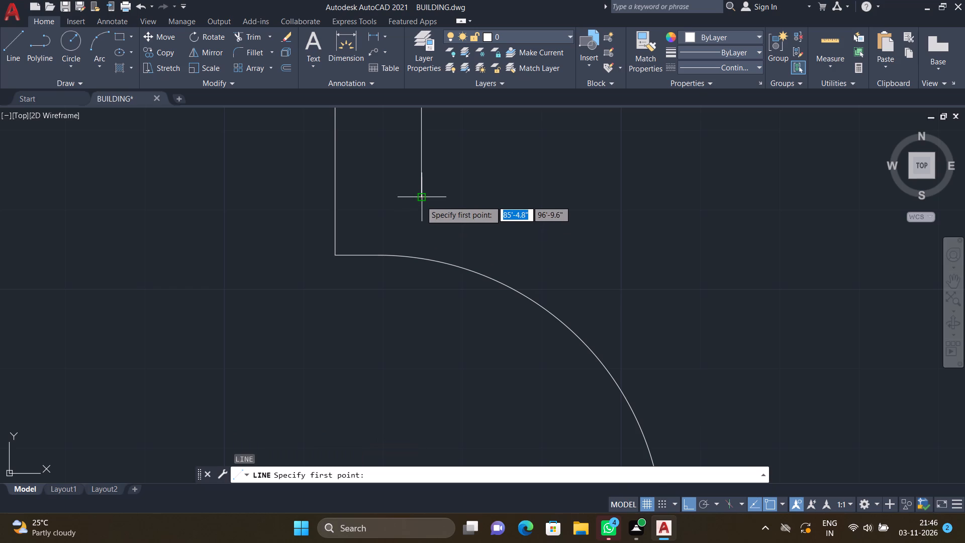
scroll(421, 201, "up", 1)
left_click(418, 195)
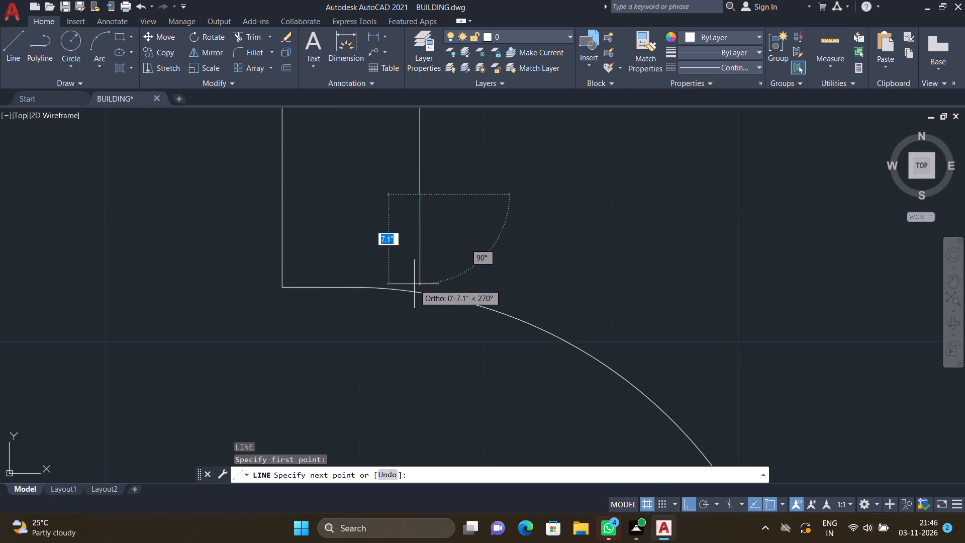
scroll(419, 288, "up", 2)
left_click(416, 298)
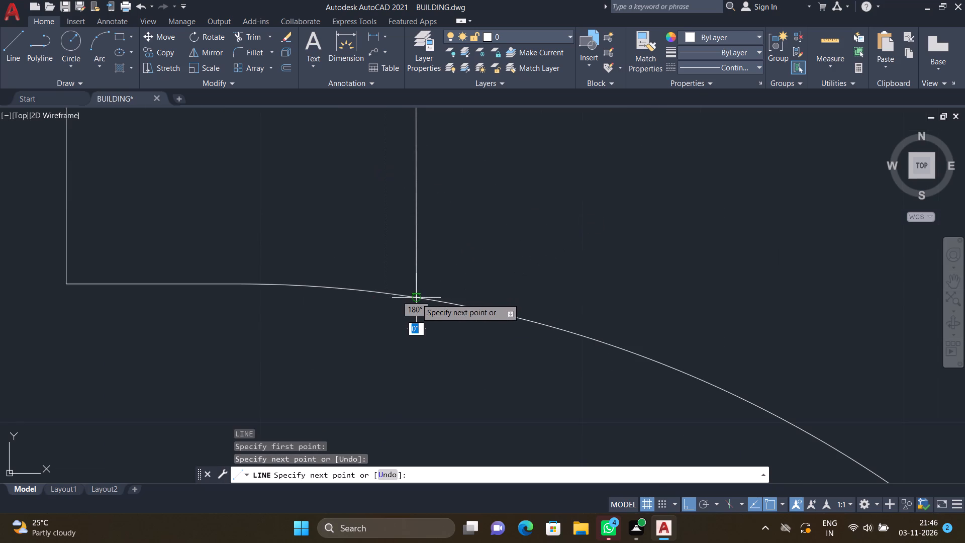
key("Return")
Add the two-line multiline text label LOBBY, 7'3"*10'6", inside the side wall, in the open area left of the fire shaft.
scroll(419, 293, "down", 4)
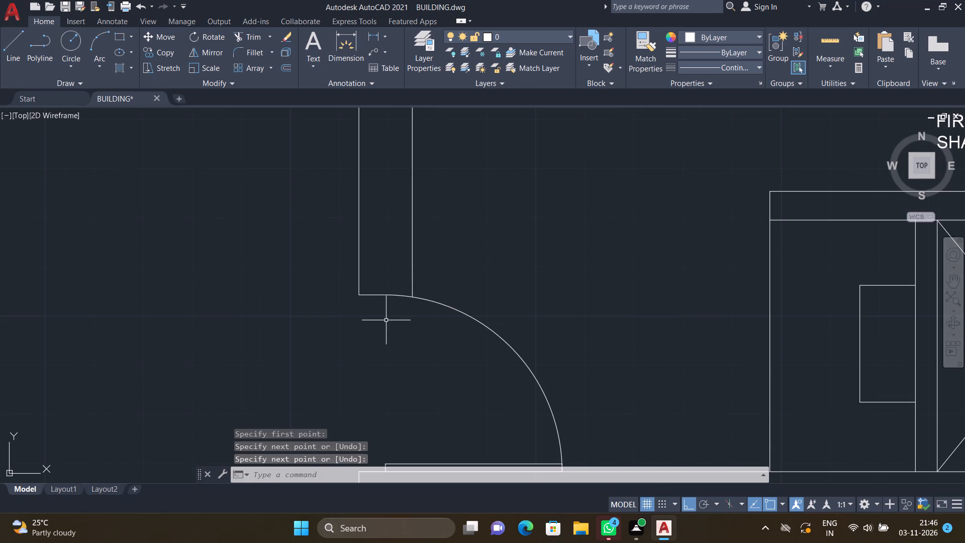
scroll(388, 319, "down", 4)
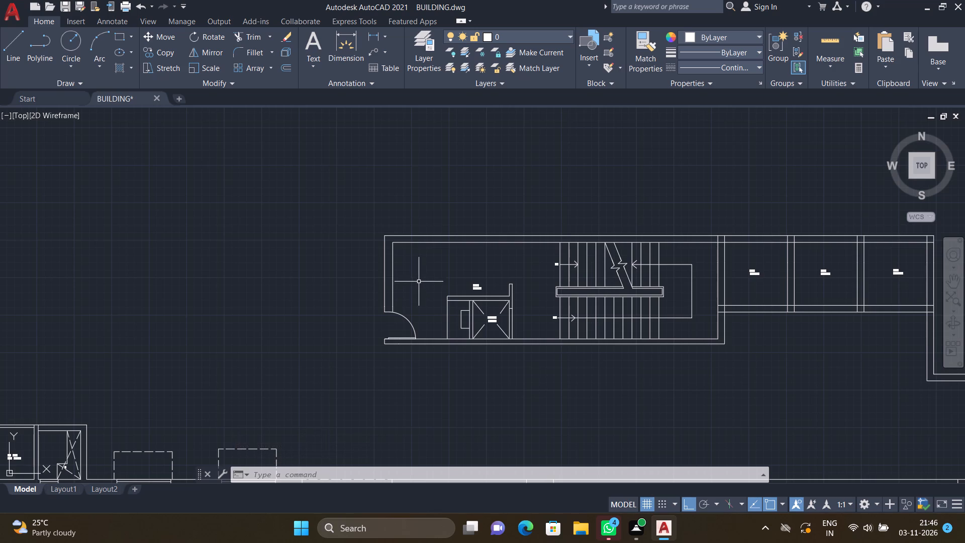
scroll(422, 277, "up", 2)
type("MT")
key("Return")
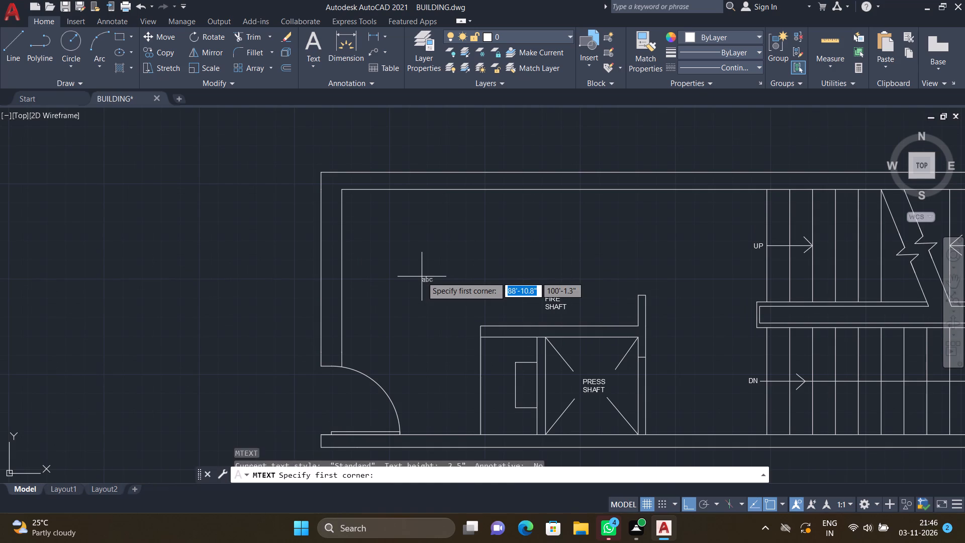
scroll(381, 285, "up", 2)
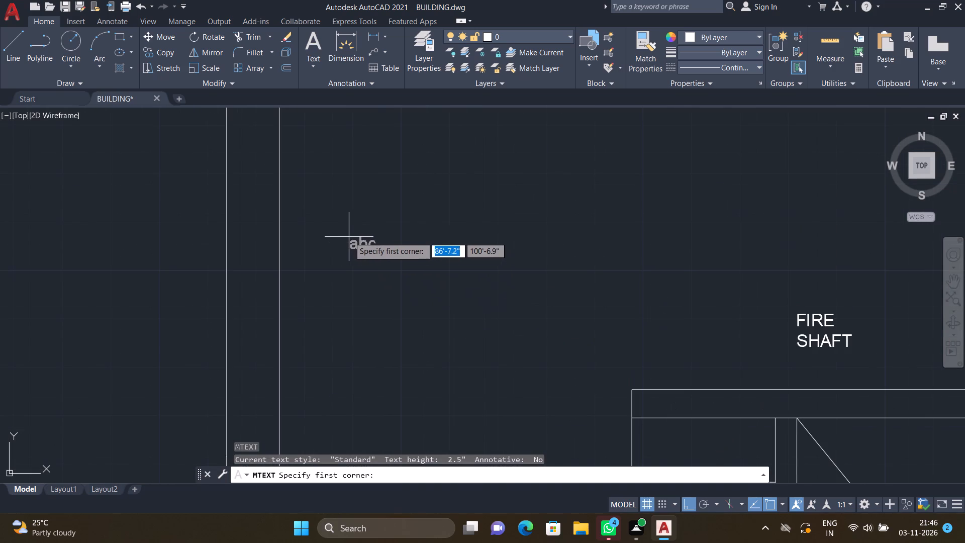
left_click_drag(338, 228, 350, 247)
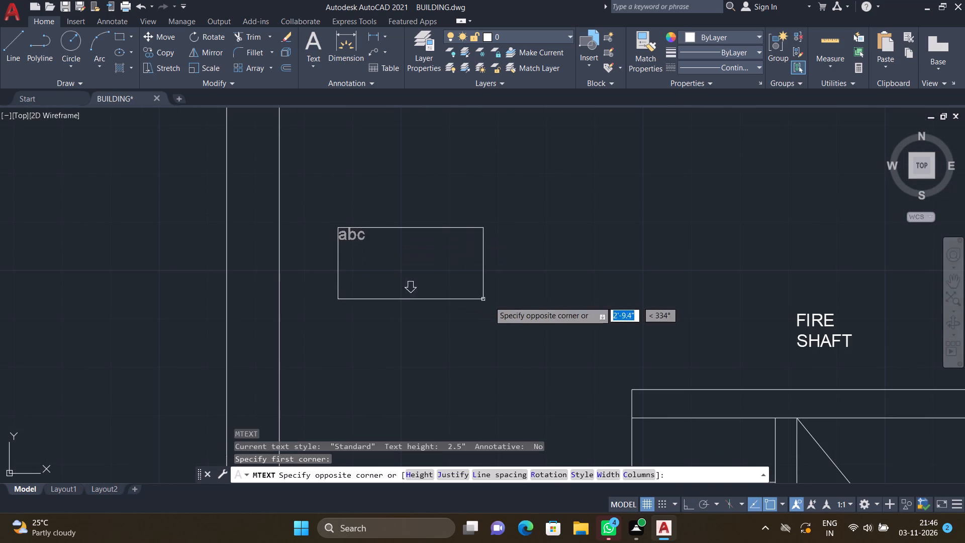
left_click(587, 310)
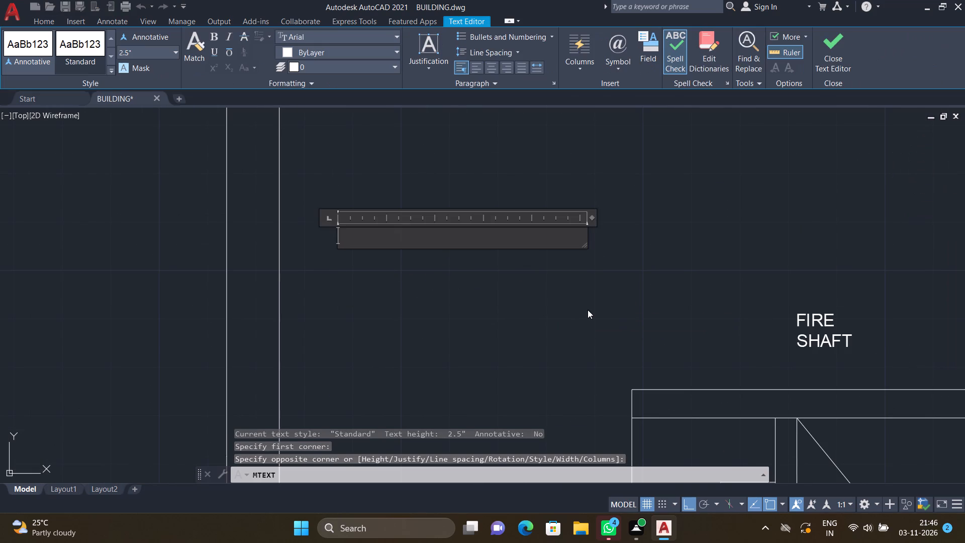
type("LOBBY")
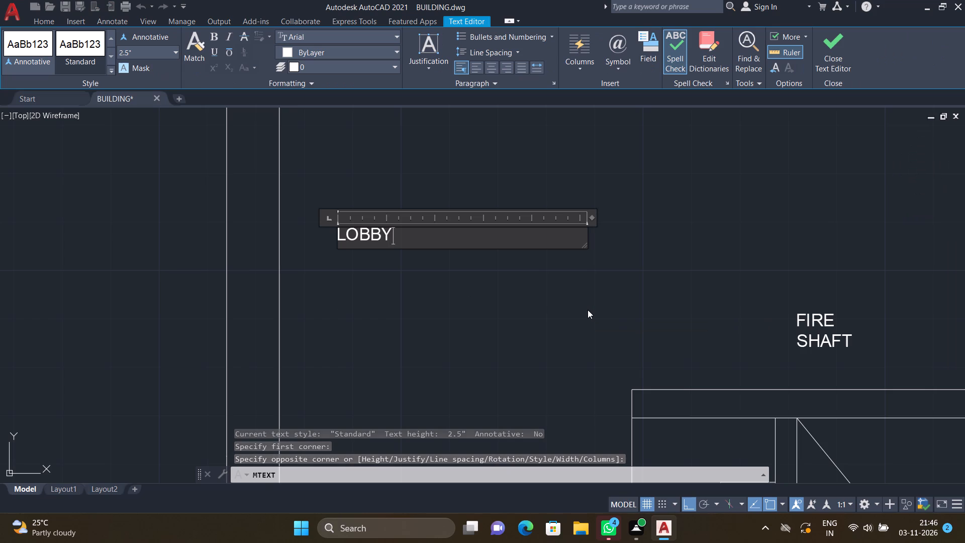
key("Return")
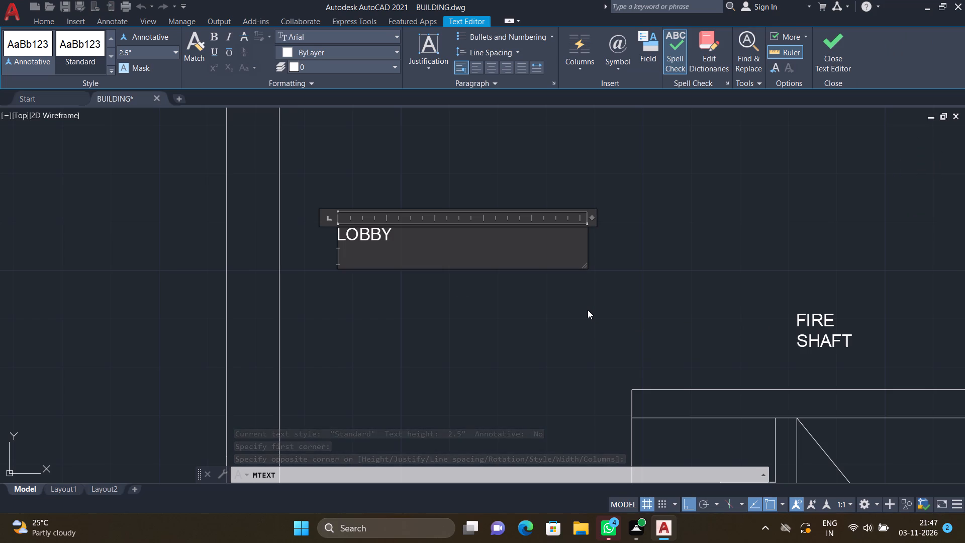
type("7'")
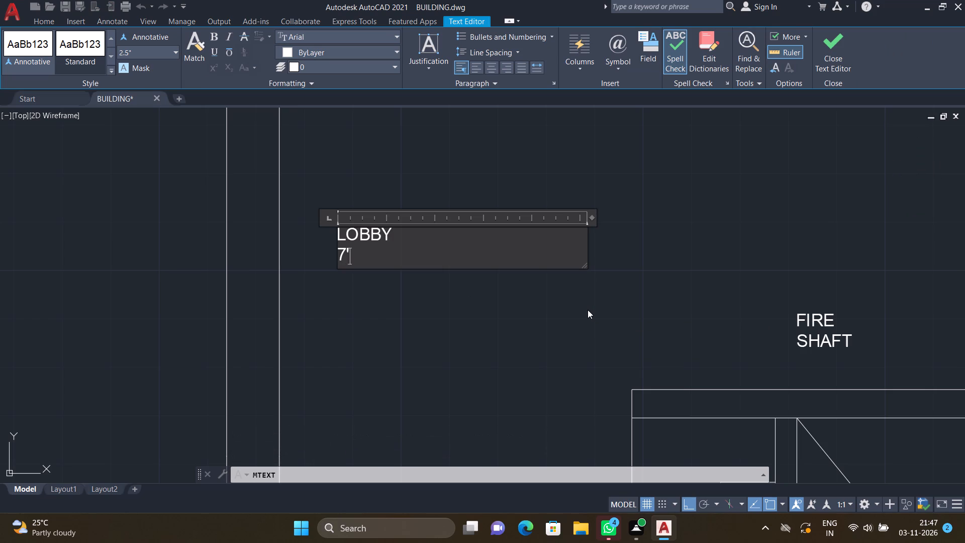
type("3\"")
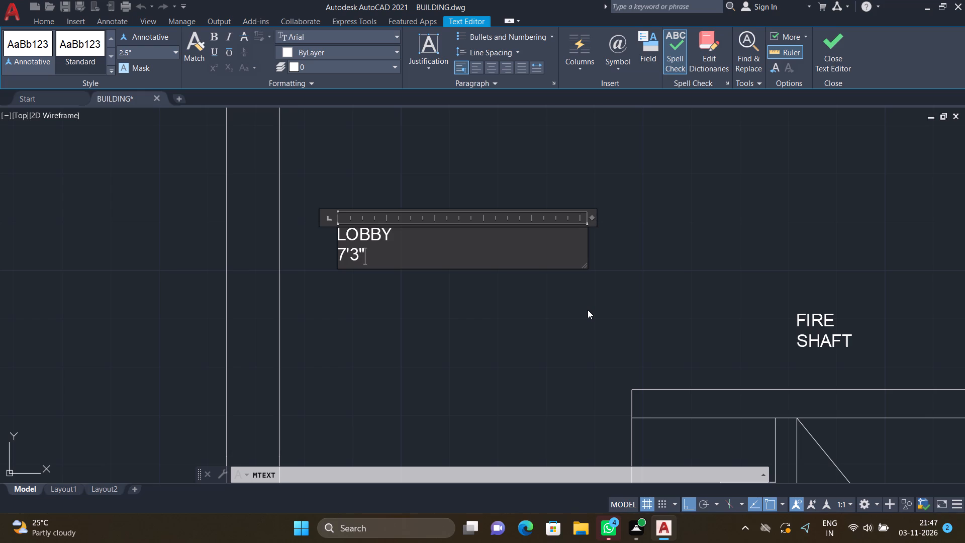
key("asterisk")
type("10'")
type("6\"")
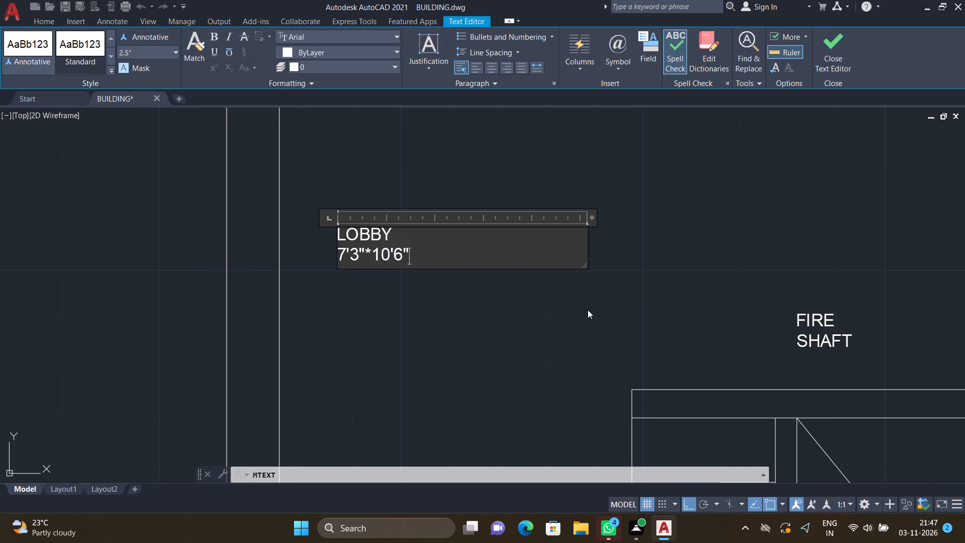
key("Return")
key("Escape")
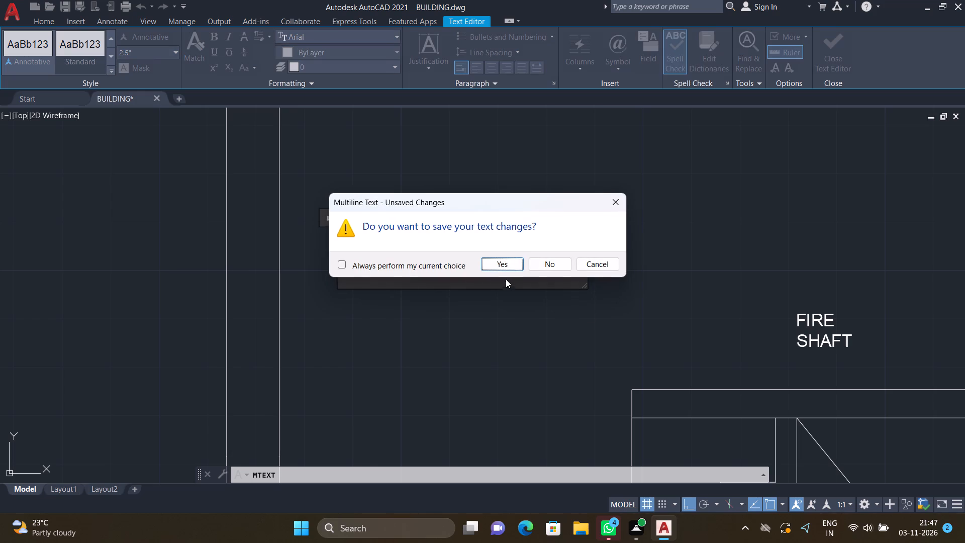
left_click(504, 261)
Draw a vertical line about 11'-4" up from the outer corner where the side wall meets the upper wall.
scroll(417, 260, "down", 3)
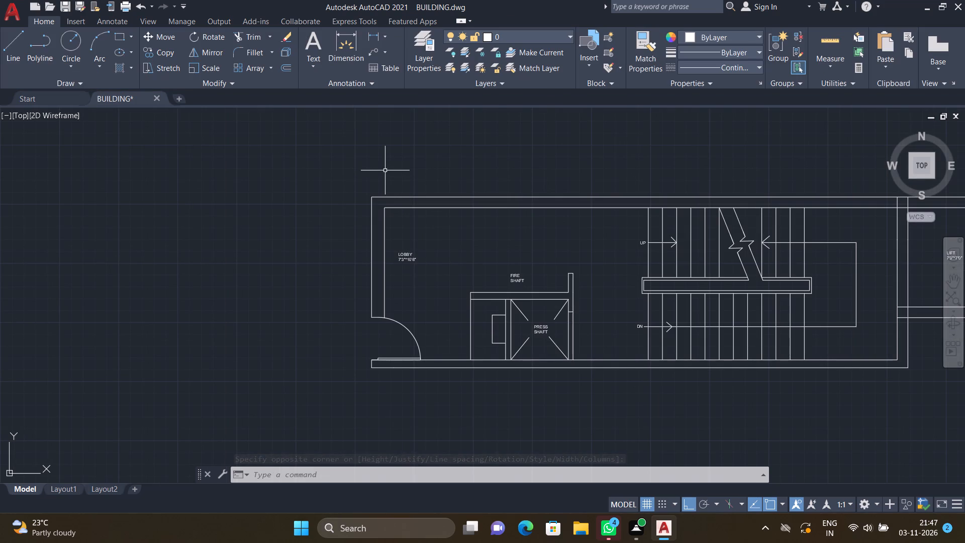
key("l")
key("Return")
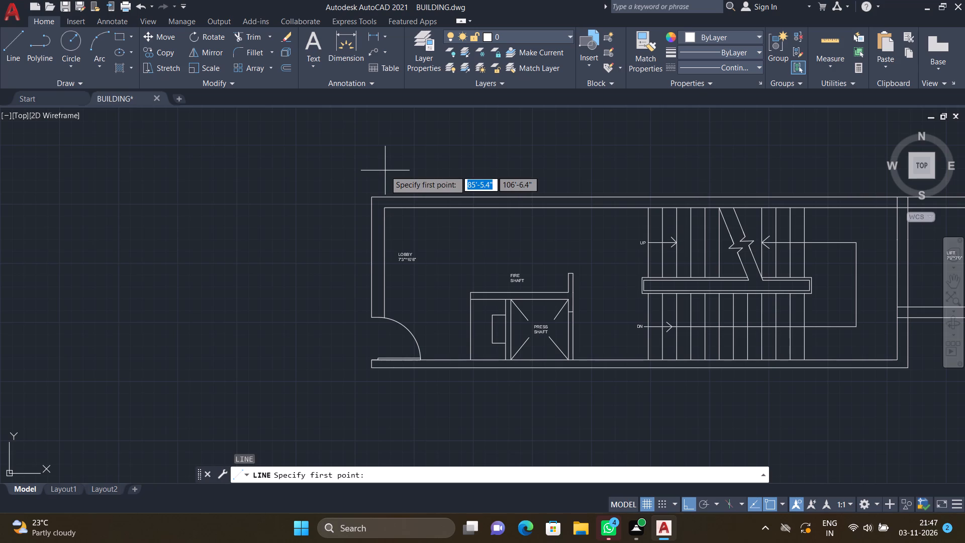
left_click(370, 193)
scroll(370, 141, "down", 3)
scroll(369, 113, "up", 3)
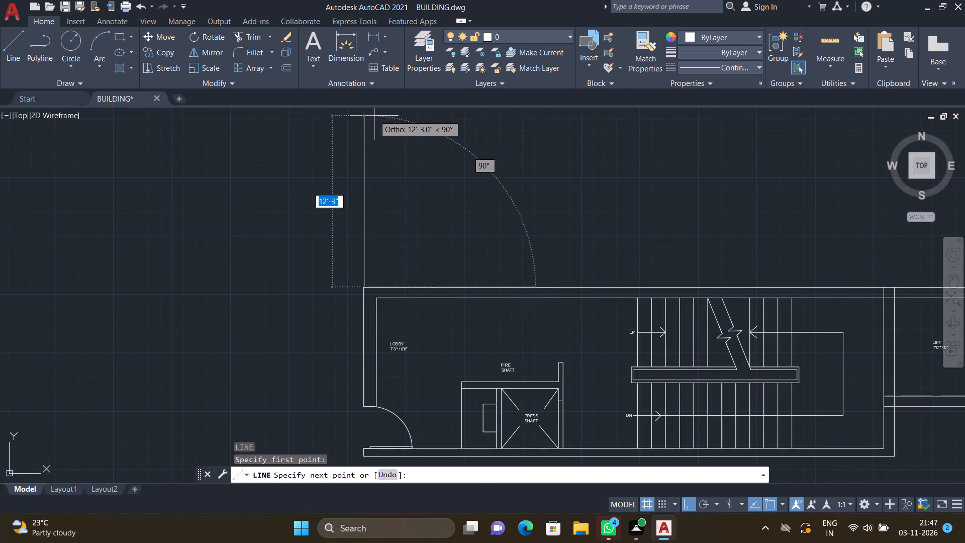
scroll(375, 123, "up", 2)
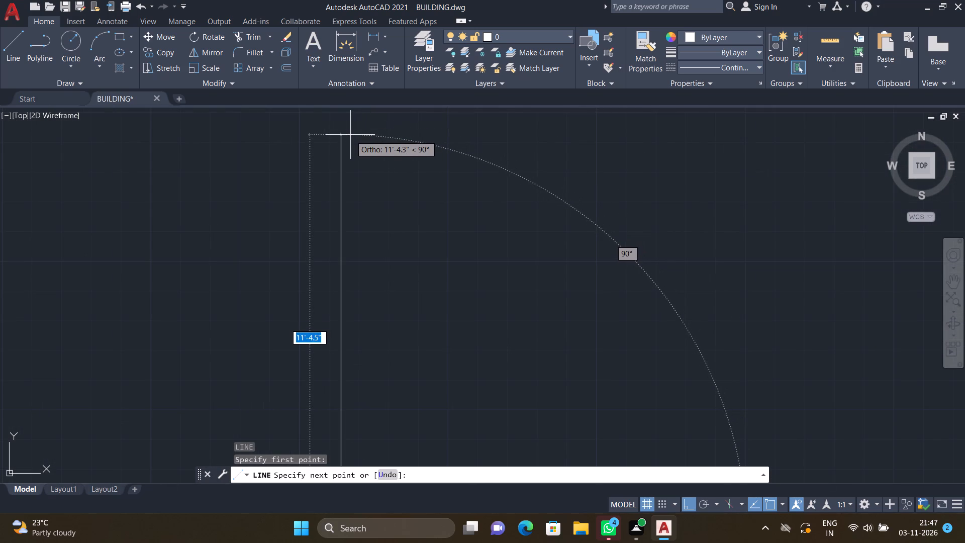
left_click(349, 133)
key("Return")
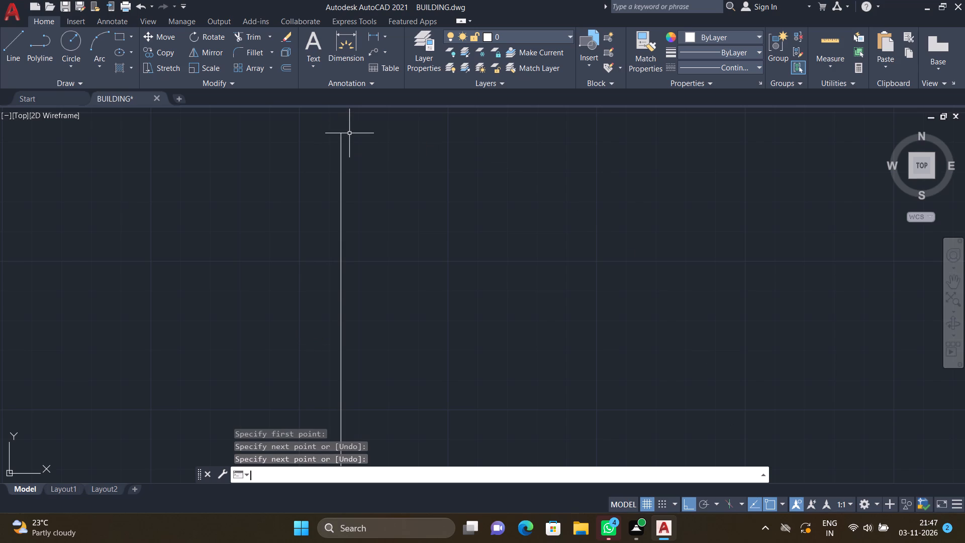
scroll(349, 136, "down", 3)
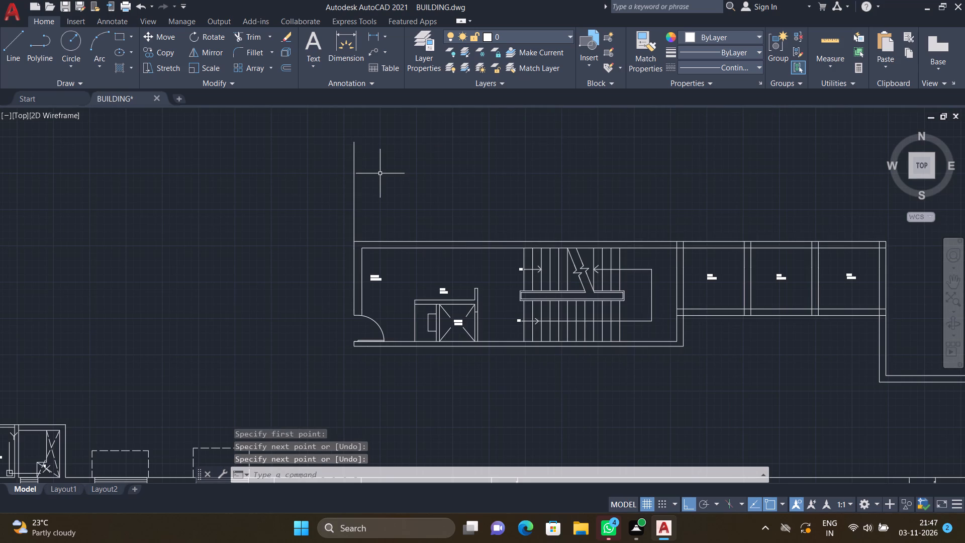
Draw a vertical line about 12'-2" up from the lobby's inner upper corner, ending level with the outer wall line's top.
key("l")
key("Return")
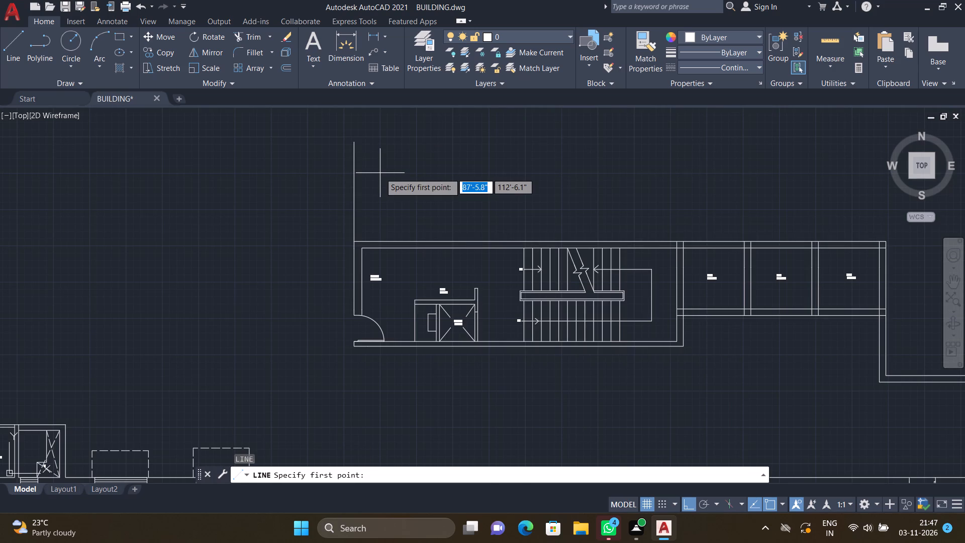
scroll(358, 236, "up", 2)
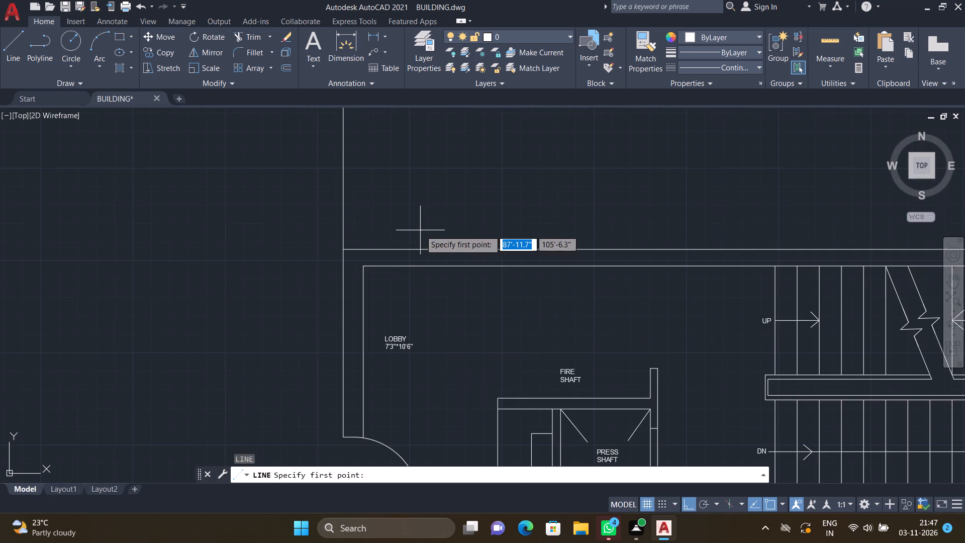
left_click(361, 263)
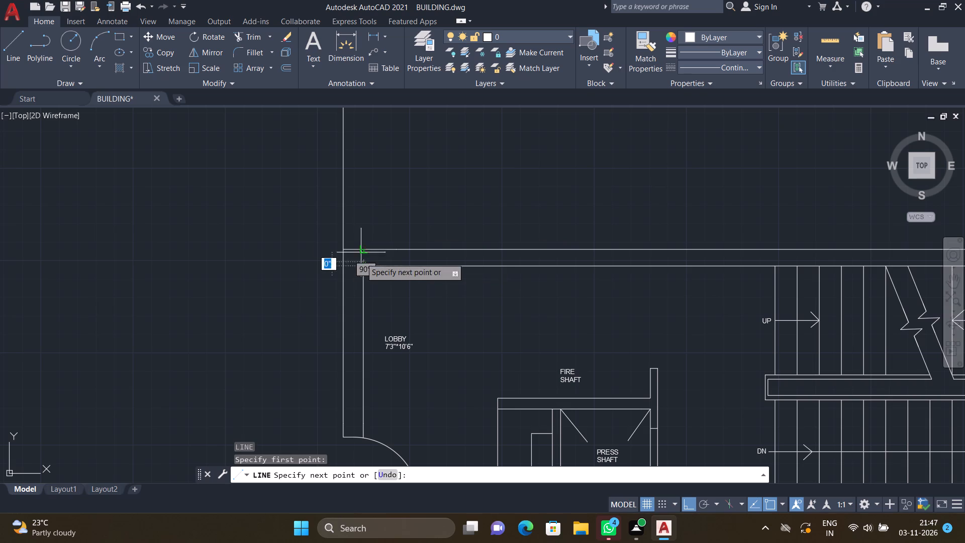
scroll(362, 200, "down", 3)
scroll(364, 147, "up", 2)
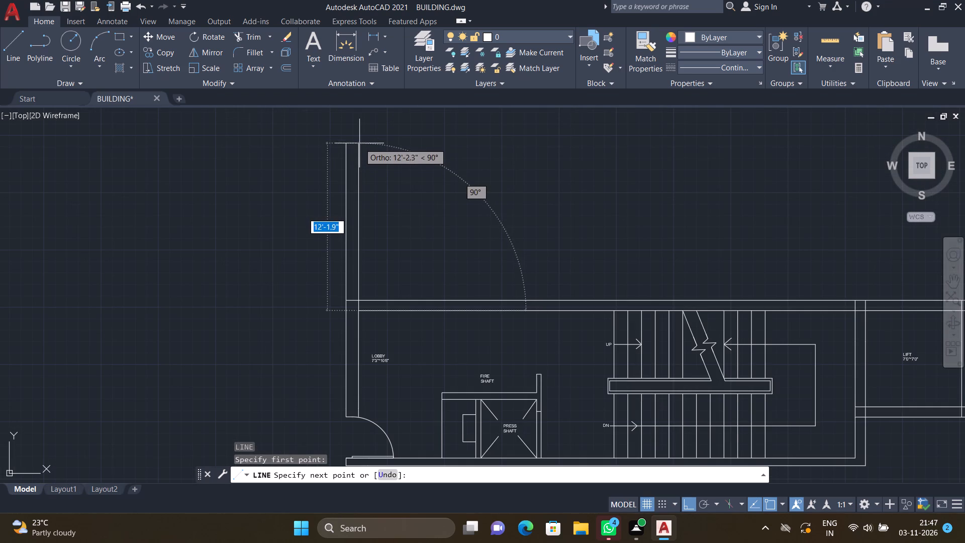
left_click(359, 144)
key("Return")
Offset the new inner vertical wall line 7'3" to the right, toward the staircase side.
key("o")
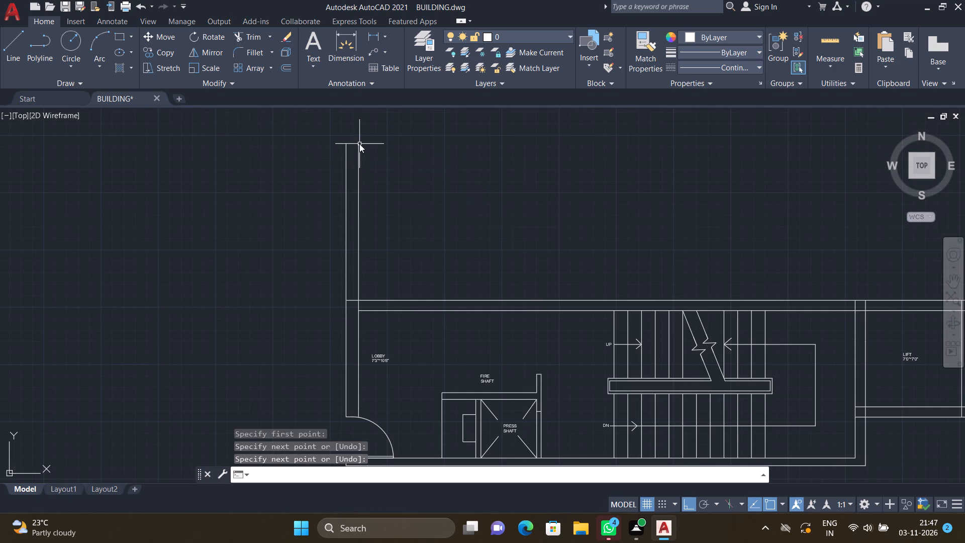
key("Return")
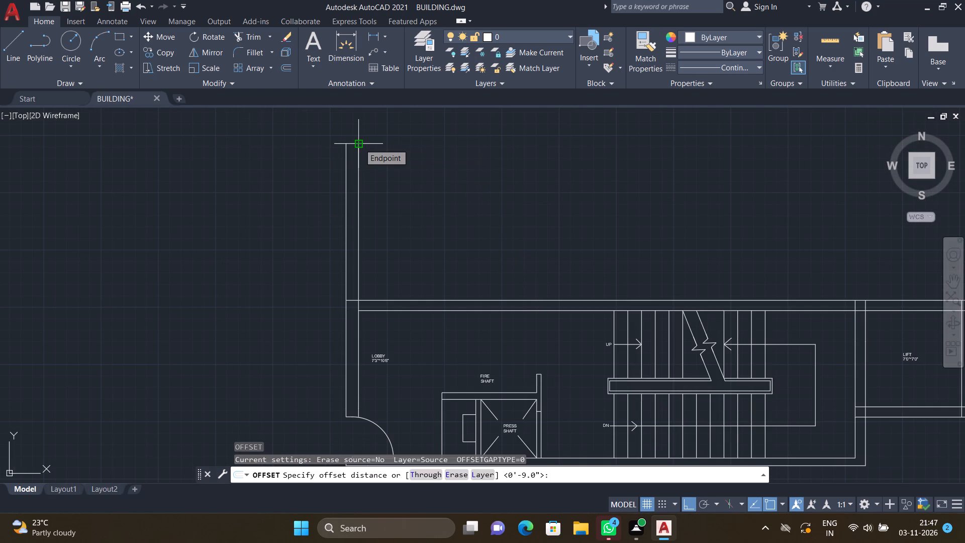
type("7'")
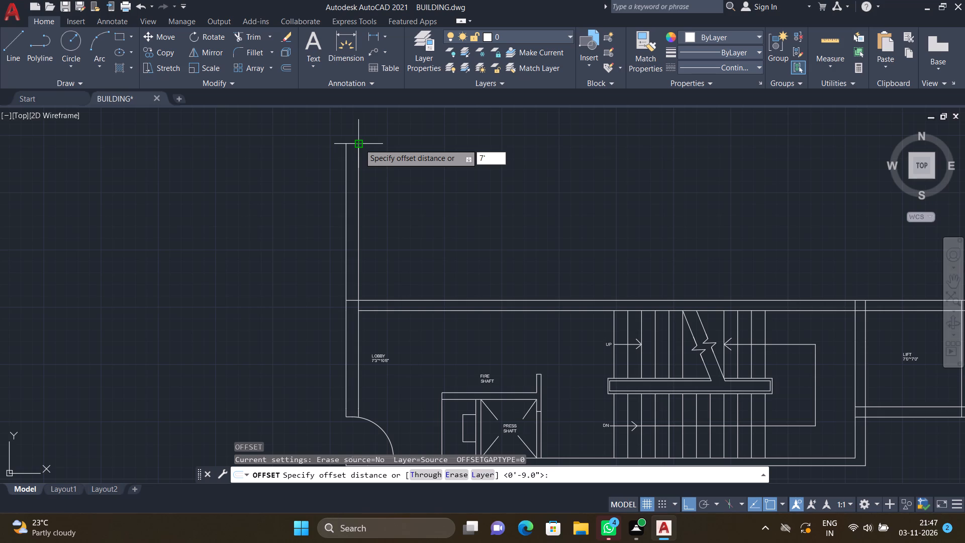
type("3\"")
key("Return")
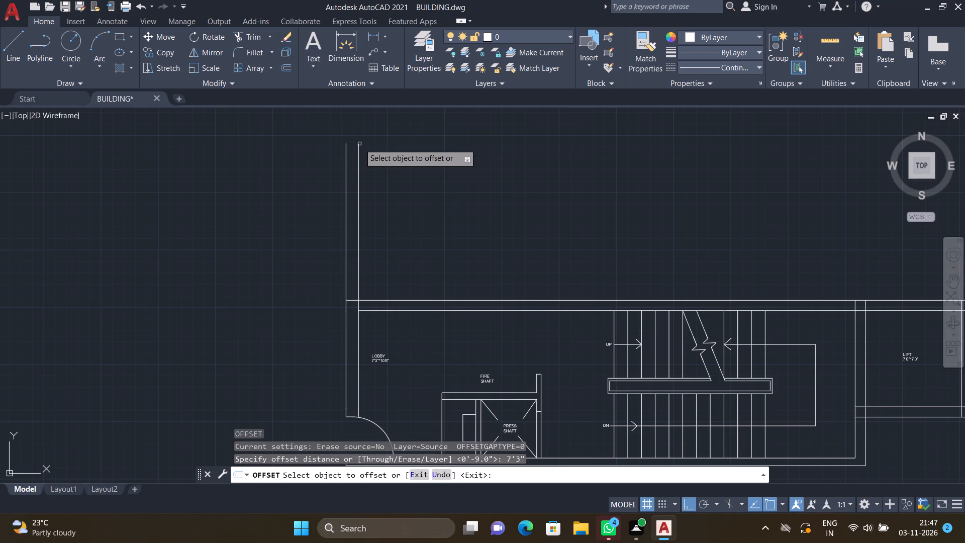
left_click(360, 237)
left_click(471, 233)
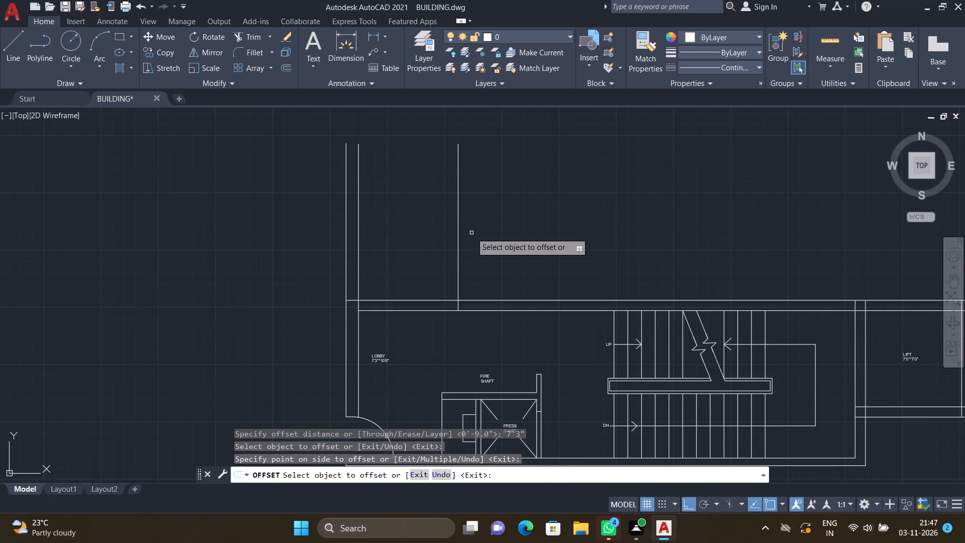
key("Return")
Offset the 7'3" copy a further 9" to the right to form the opposite wall's thickness.
key("o")
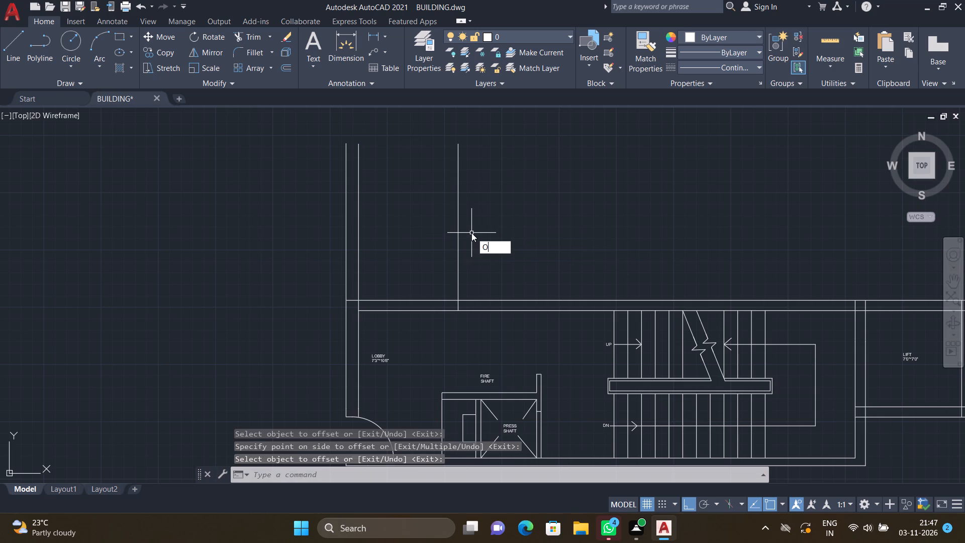
key("Return")
type("9\"")
key("Return")
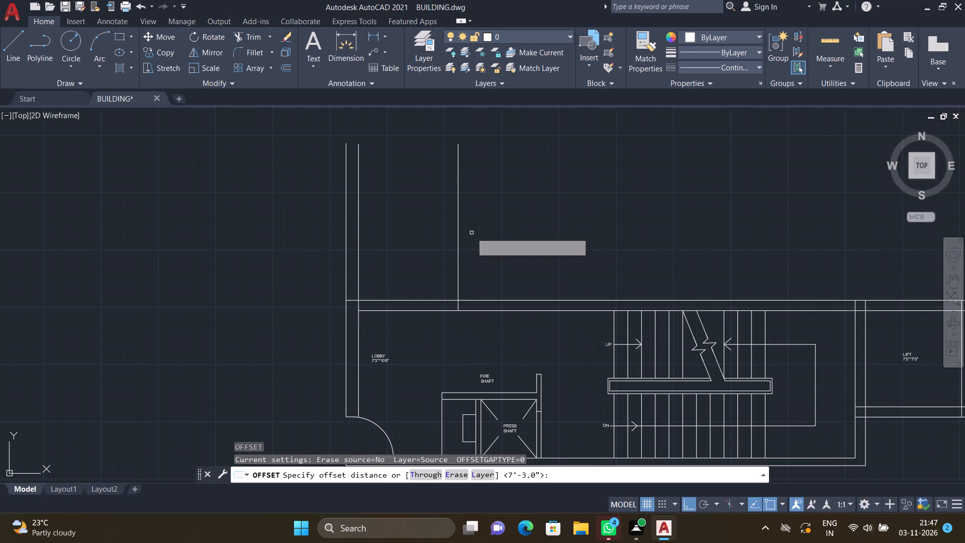
left_click(459, 219)
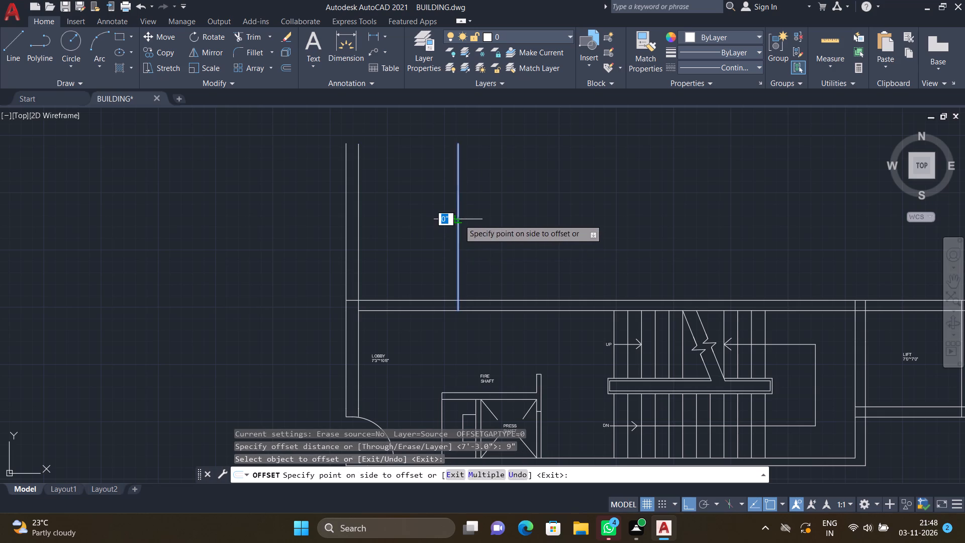
left_click(508, 222)
key("Return")
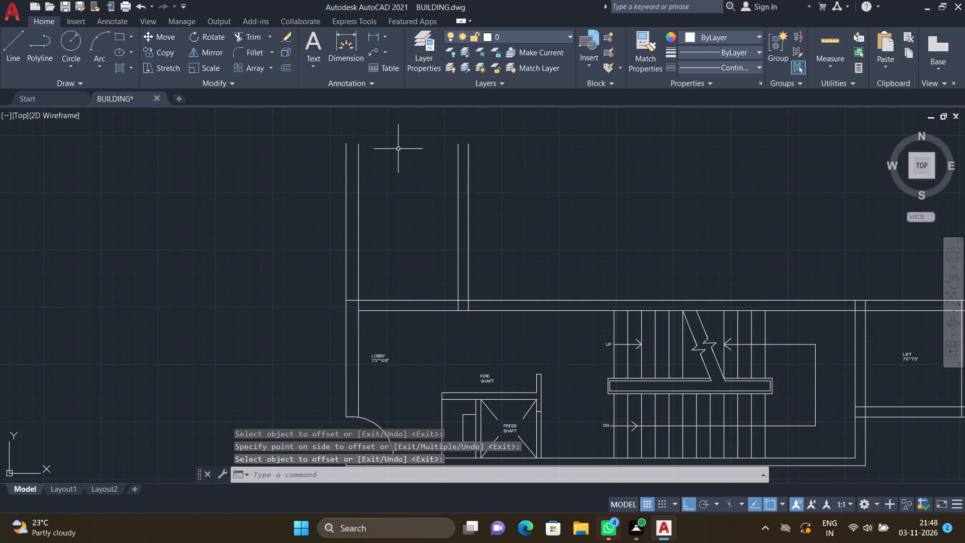
Offset the upper face of the wall above the lobby 10' upward, across the new vertical walls.
key("o")
key("Return")
type("10'")
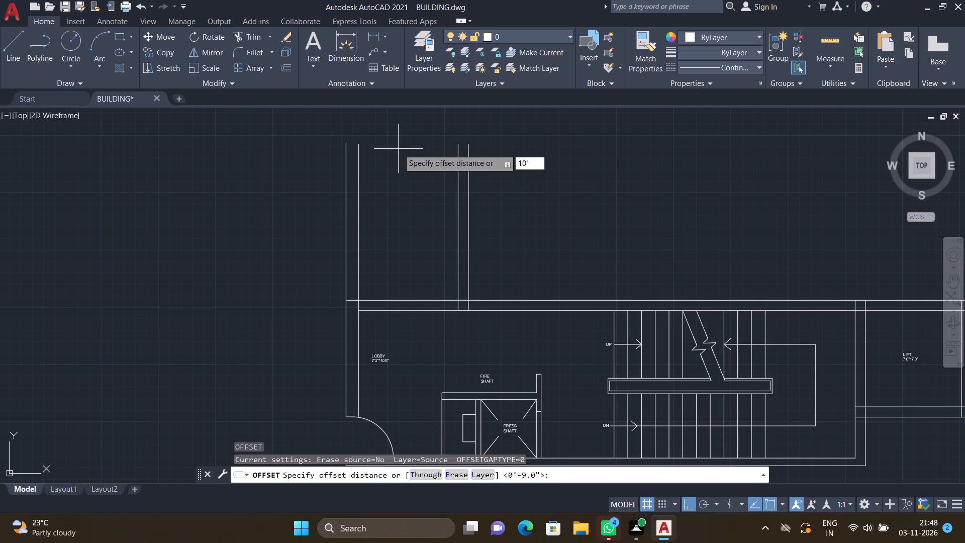
key("Return")
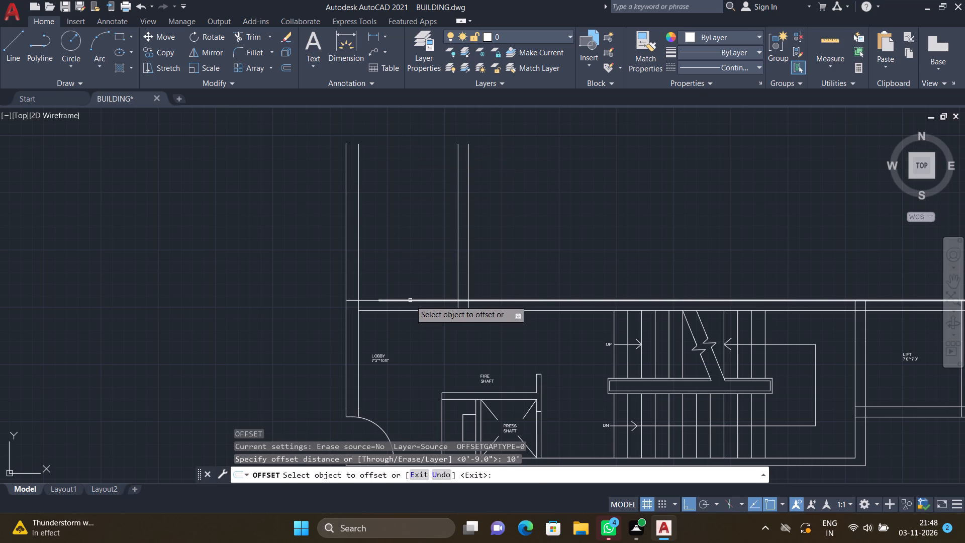
left_click(410, 300)
left_click(401, 204)
key("Return")
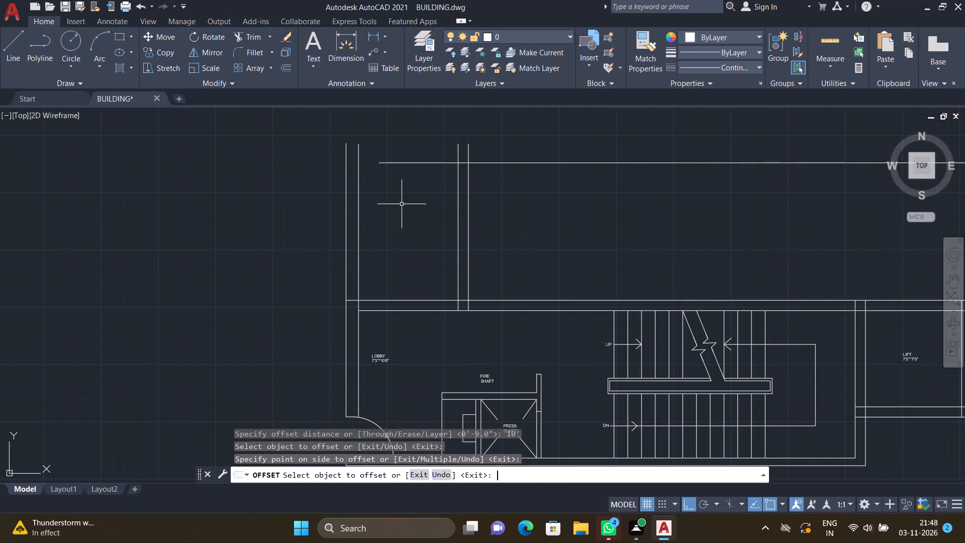
Trim away the part of the 10' offset line that runs past the right-hand vertical wall's outer face.
type("TR")
key("Return")
scroll(410, 187, "down", 3)
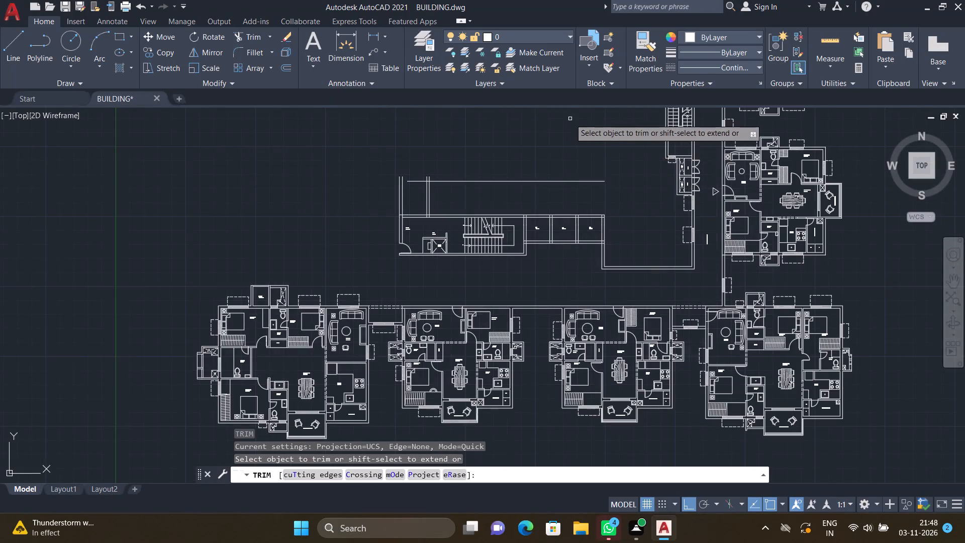
scroll(534, 189, "up", 1)
left_click(515, 177)
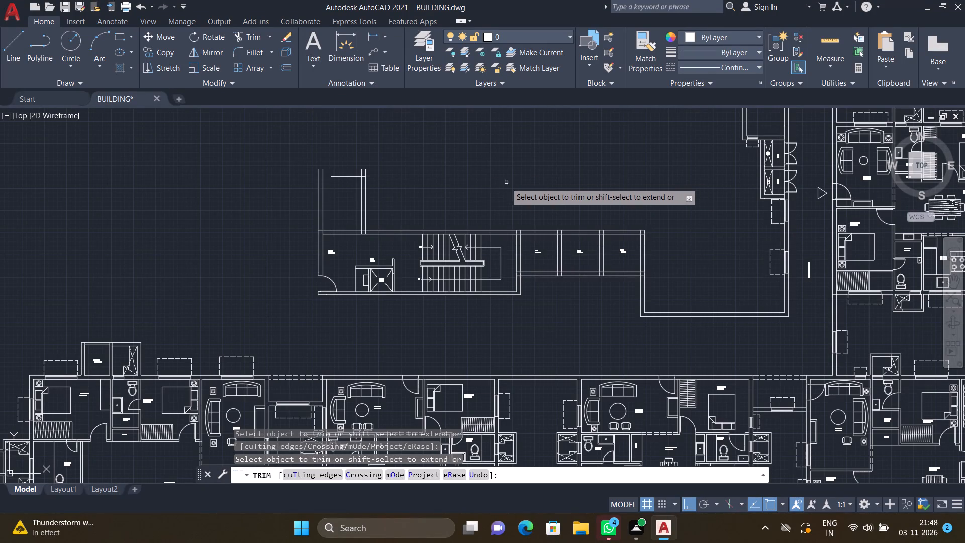
key("Return")
Extend the horizontal line's left end across both faces of the left vertical wall to its outer face.
type("EX")
key("Return")
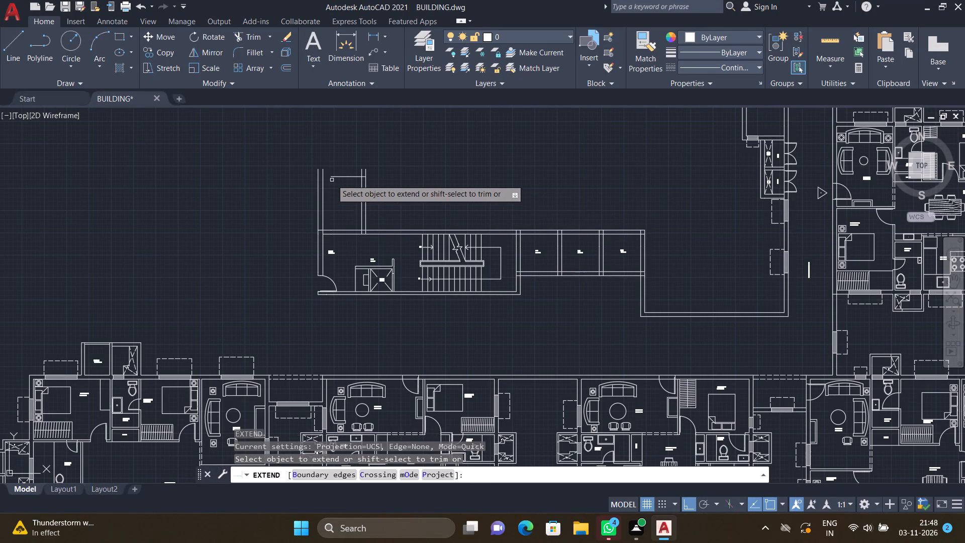
scroll(332, 179, "up", 2)
left_click(332, 172)
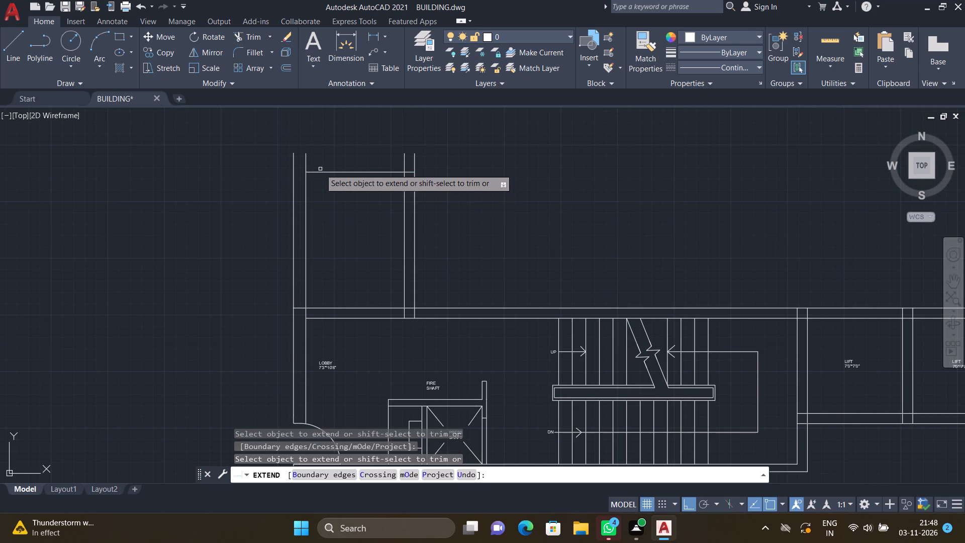
left_click(319, 172)
key("Return")
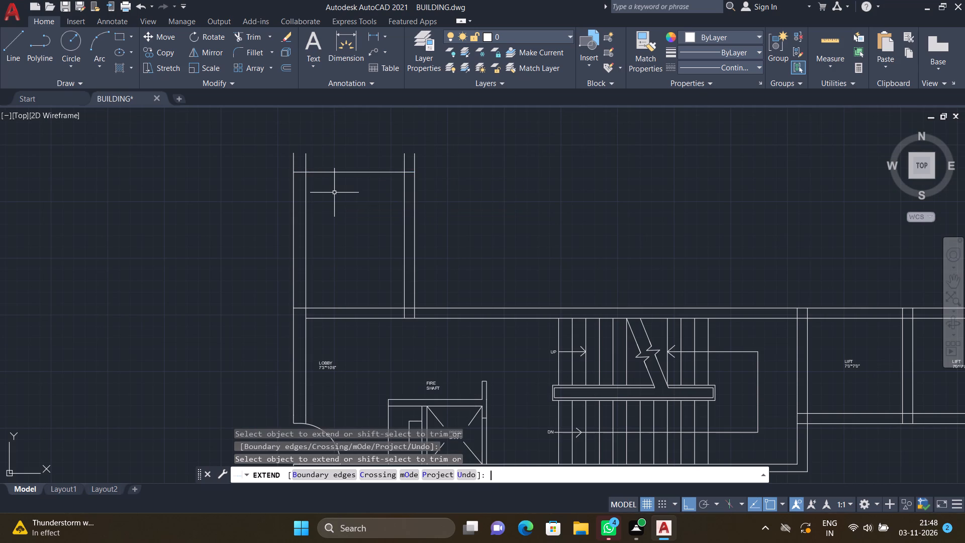
Offset the new room's upper horizontal line 9" upward to form the top wall's thickness.
key("o")
key("Return")
type("9\"")
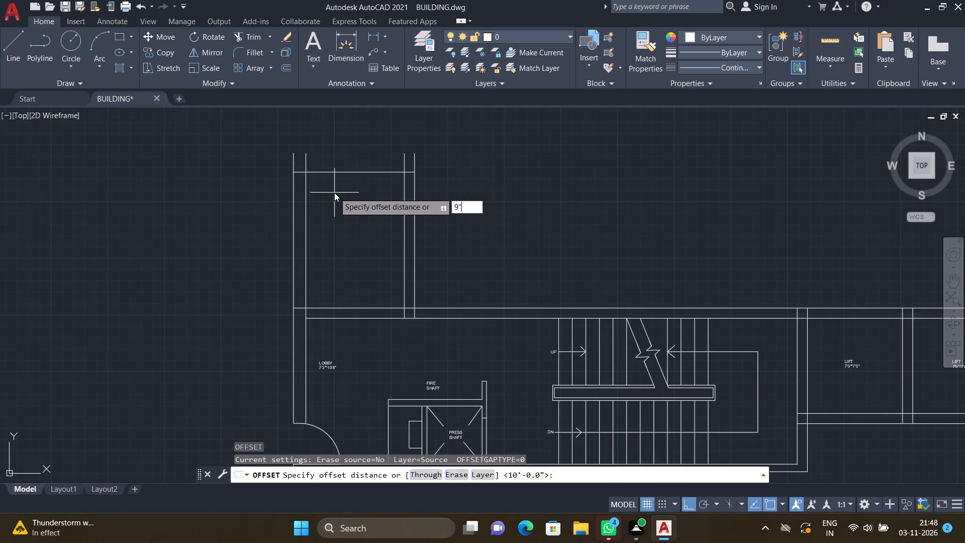
key("Return")
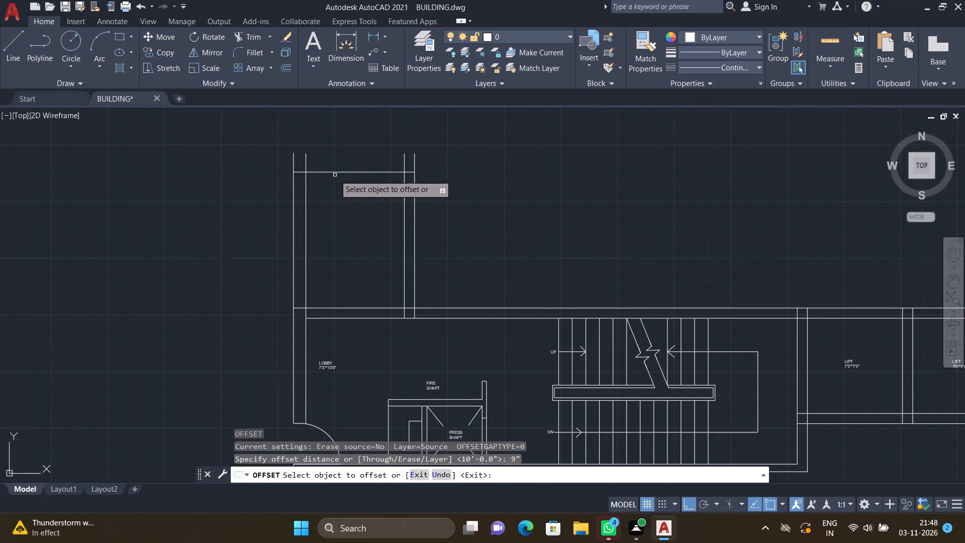
left_click(336, 171)
left_click(336, 147)
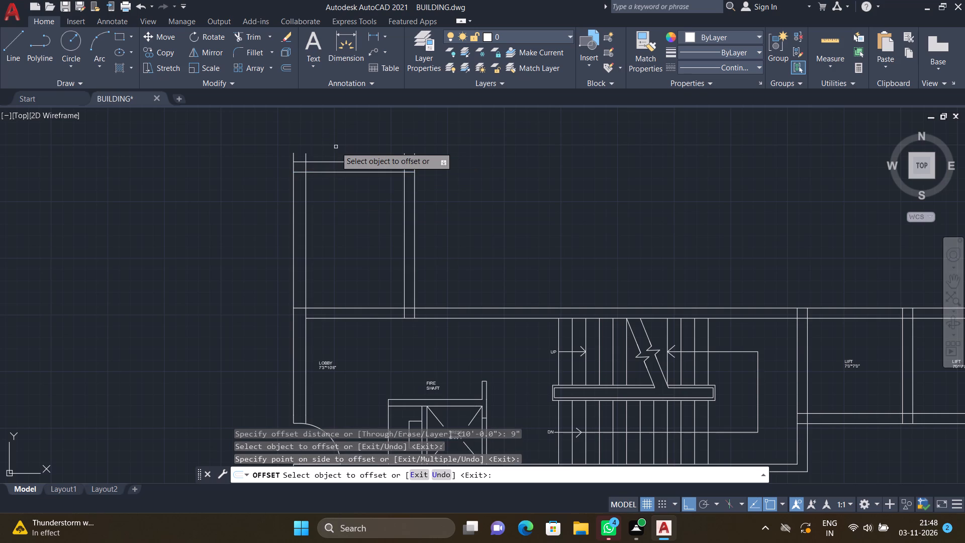
key("Return")
Trim the four vertical wall line ends that project above the top wall's outer line.
type("TR")
key("Return")
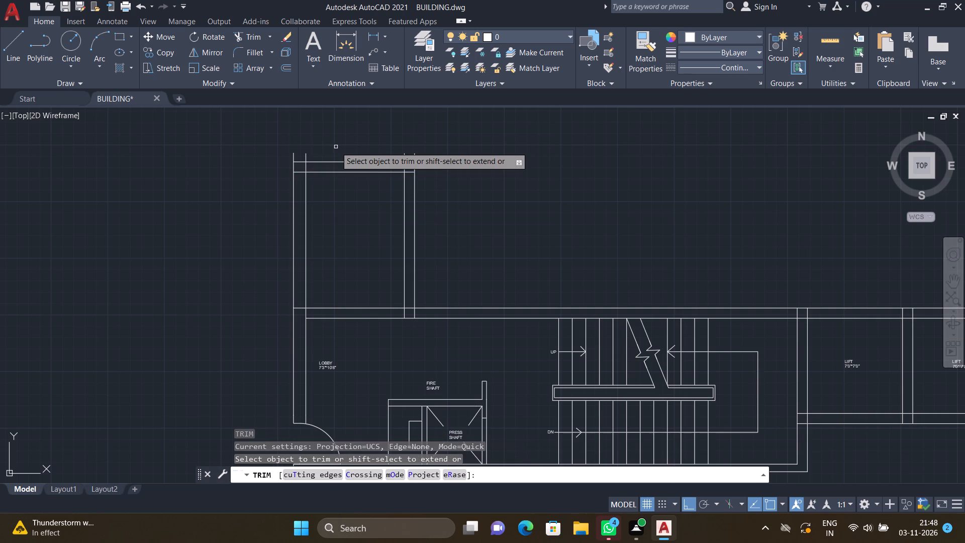
scroll(297, 156, "up", 2)
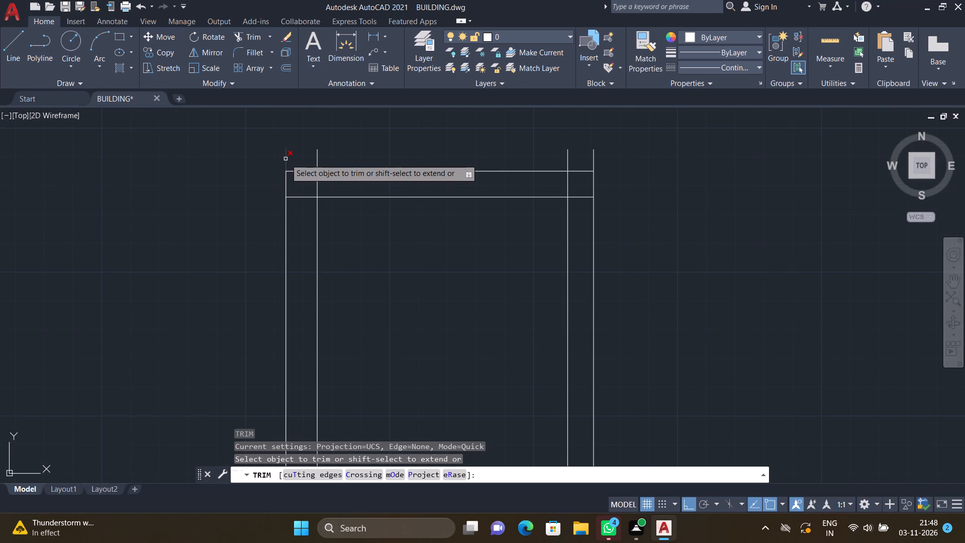
left_click(285, 159)
left_click(316, 155)
scroll(456, 135, "down", 2)
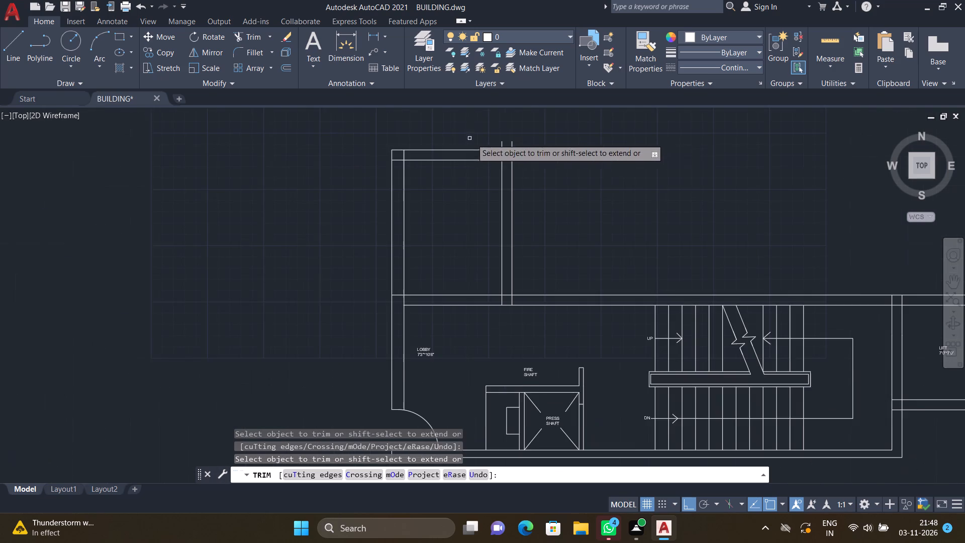
scroll(508, 145, "up", 2)
left_click(497, 150)
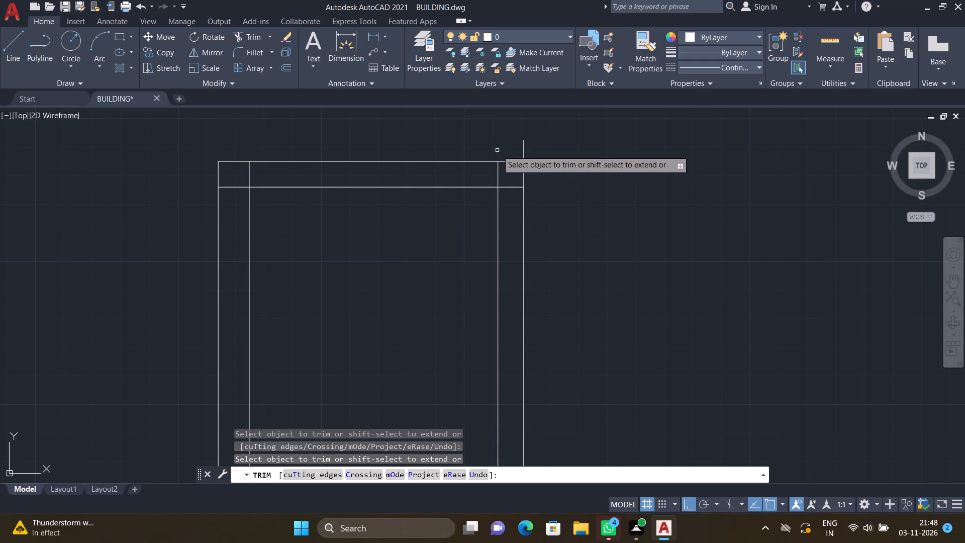
left_click(524, 148)
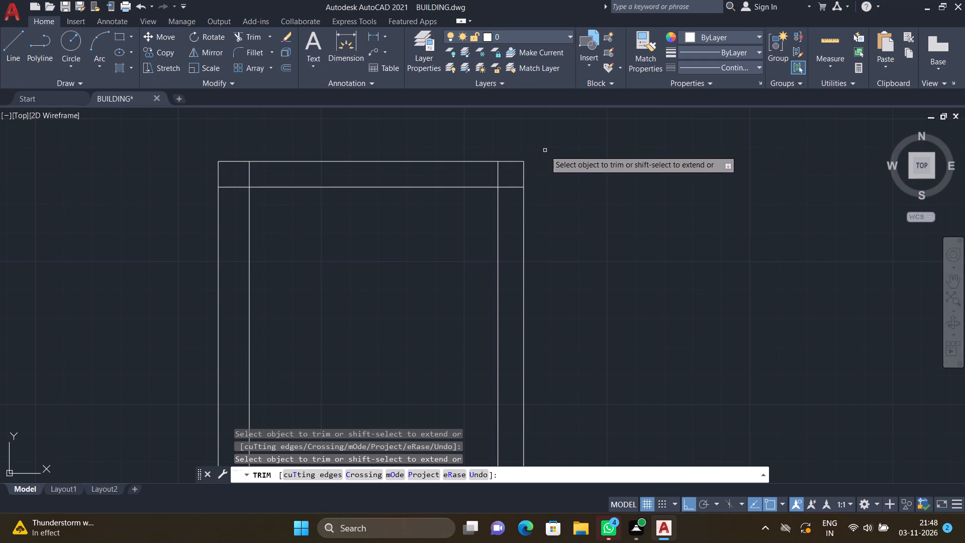
key("Return")
Draw a 9" vertical line across the thickness of the wall between the LOBBY label and the new room.
scroll(539, 156, "down", 4)
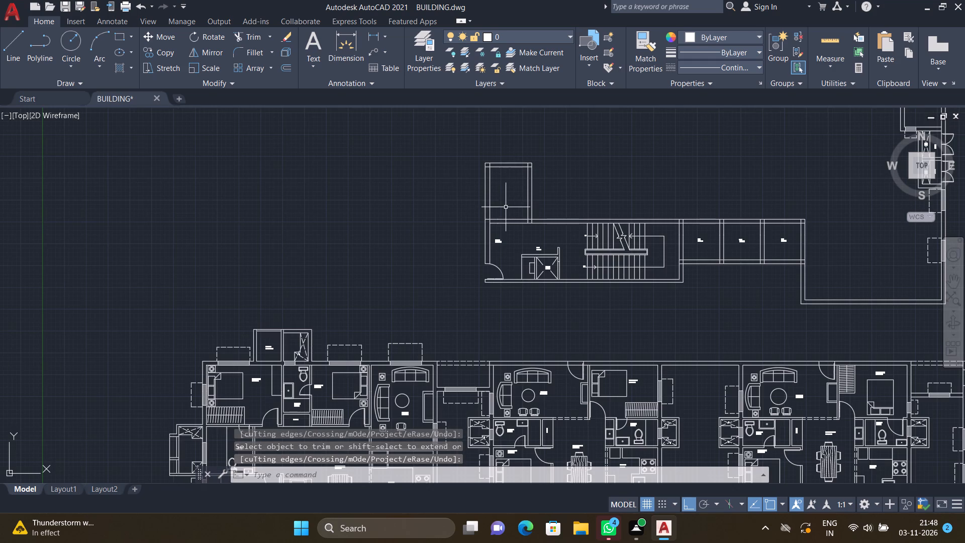
scroll(520, 226, "up", 3)
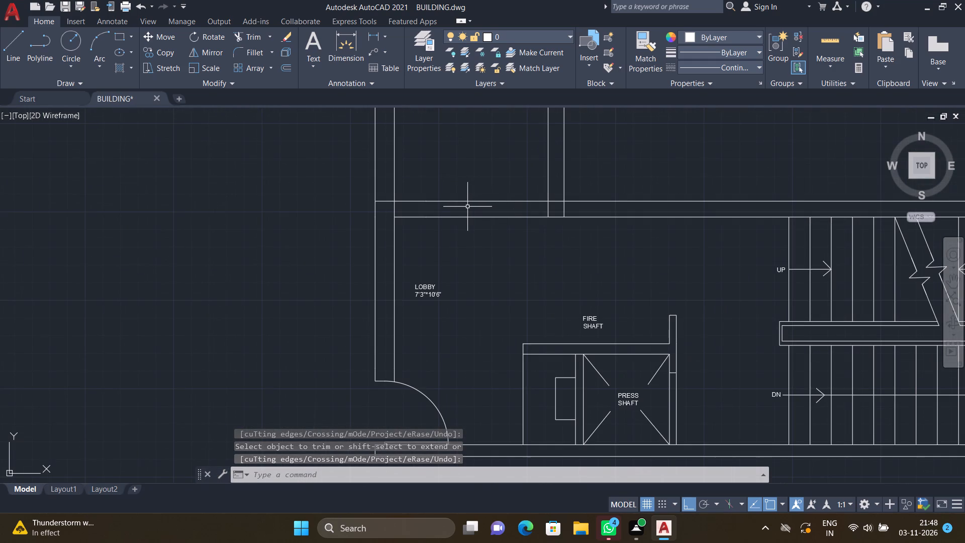
key("l")
key("Return")
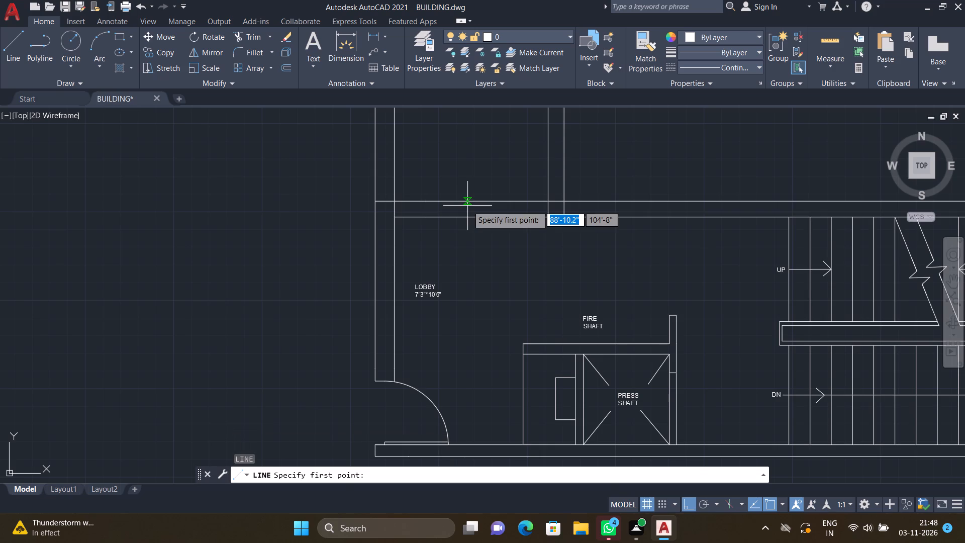
scroll(437, 212, "up", 2)
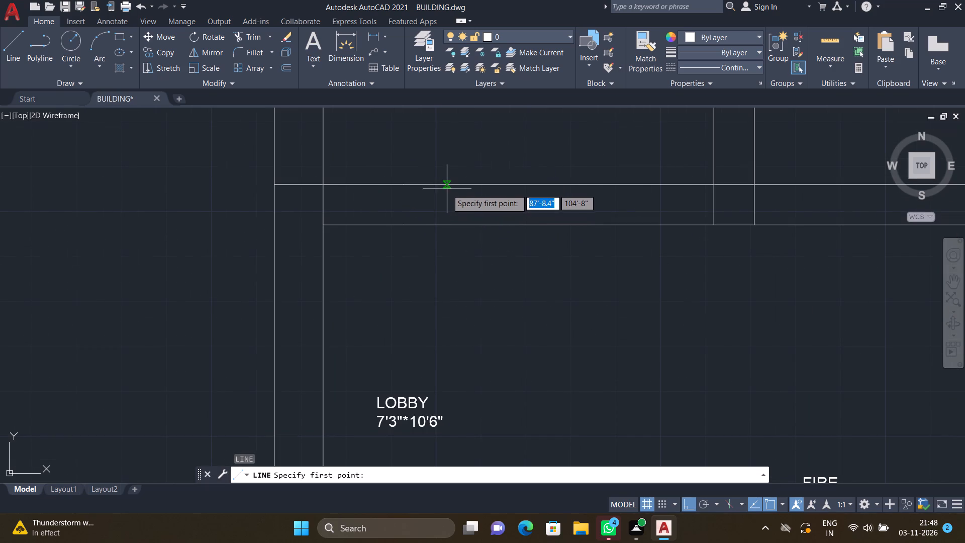
left_click(446, 184)
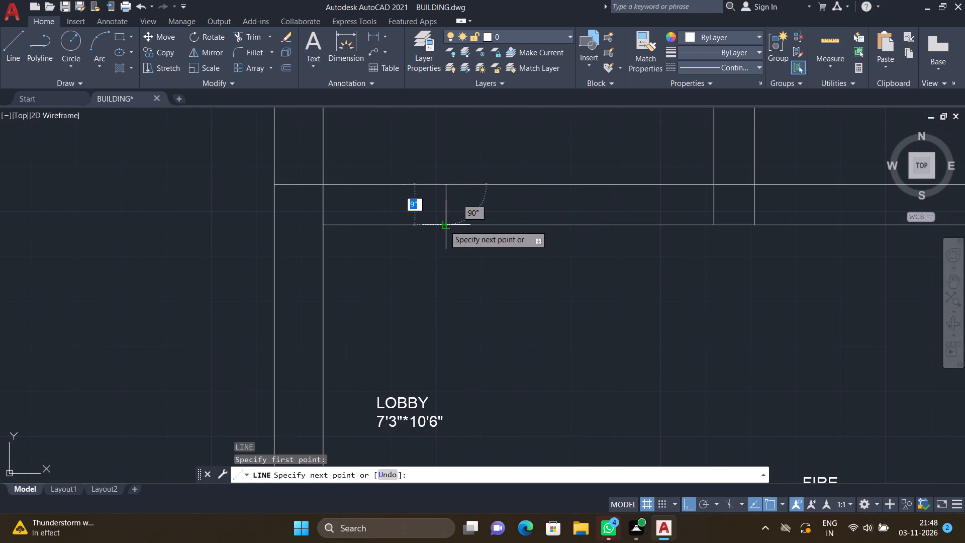
left_click(444, 225)
key("Return")
Draw a second 9" vertical line across the shared wall's thickness, between the first one and the new room's right wall.
key("l")
key("Return")
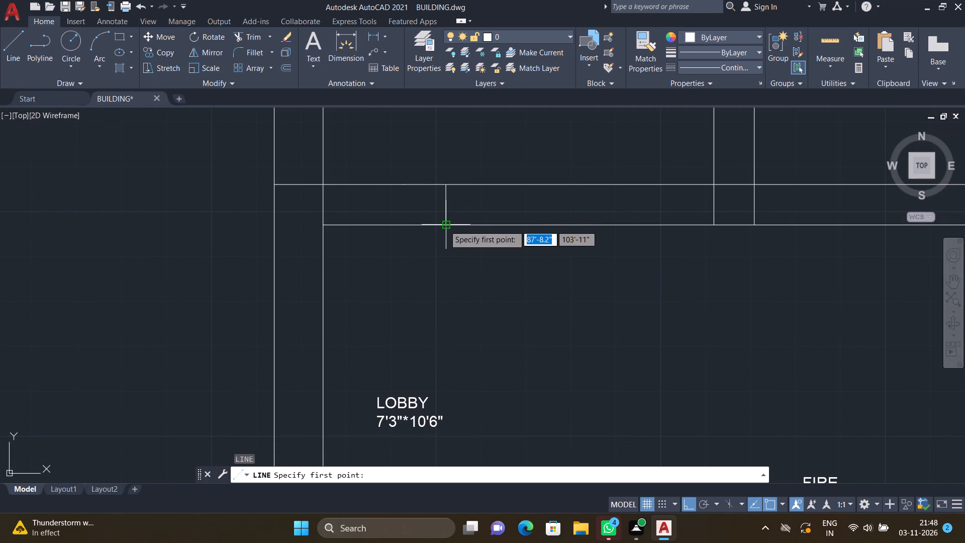
scroll(596, 186, "up", 1)
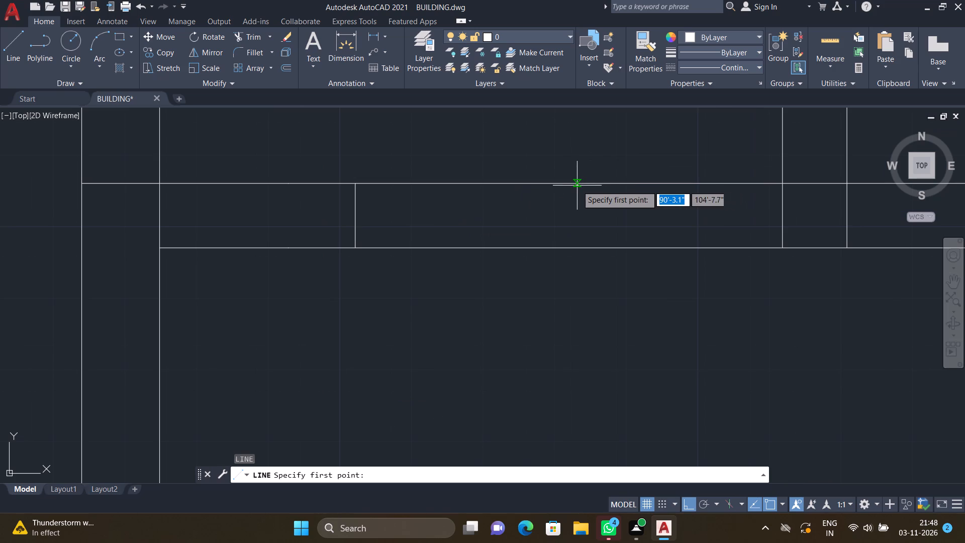
left_click(576, 184)
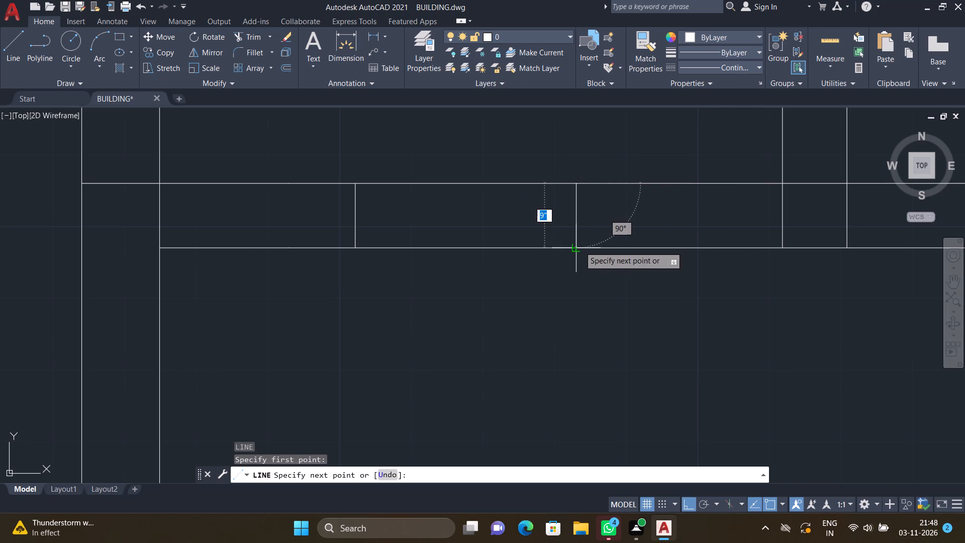
left_click(576, 249)
key("Return")
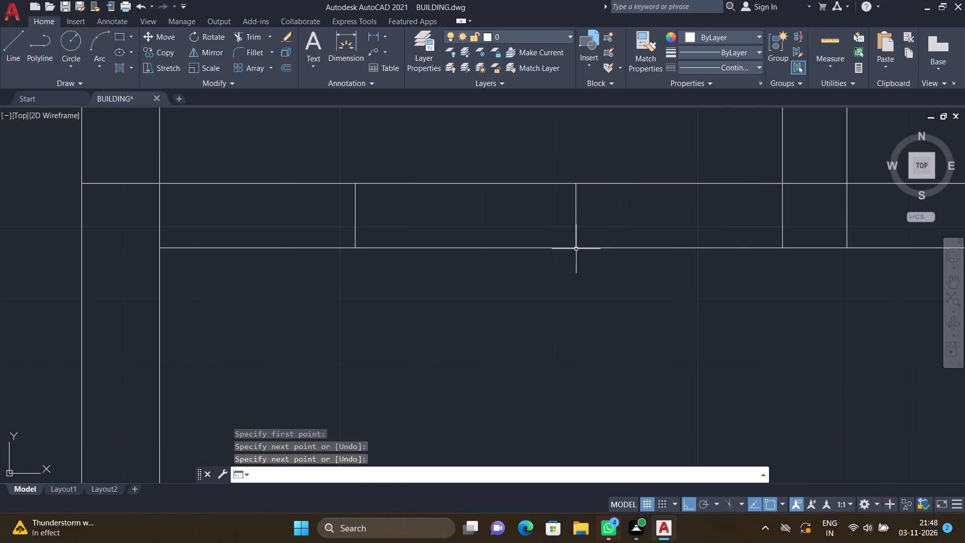
Trim the shared wall's upper line and the left wall's inner line where they cross at the wall junction above the LOBBY label.
scroll(565, 248, "down", 2)
scroll(539, 196, "down", 3)
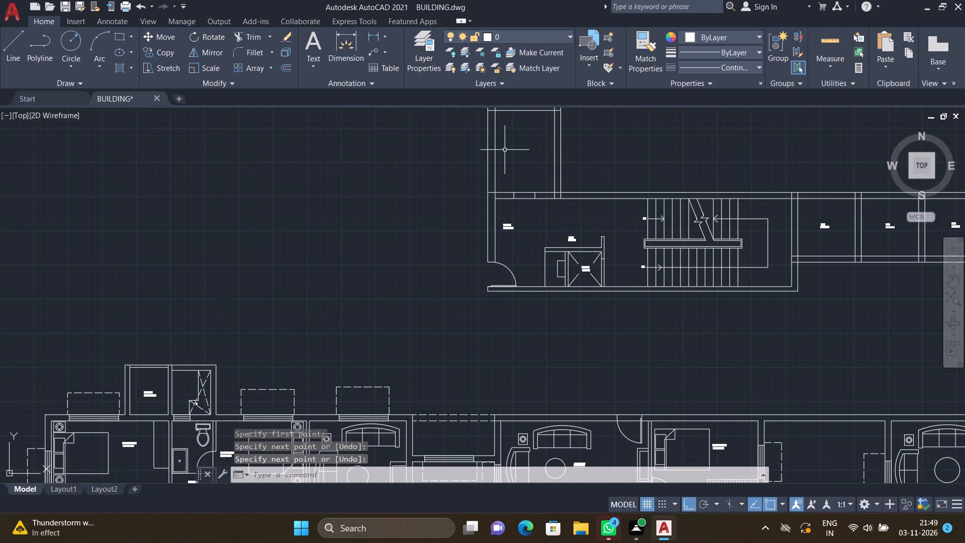
scroll(503, 179, "up", 2)
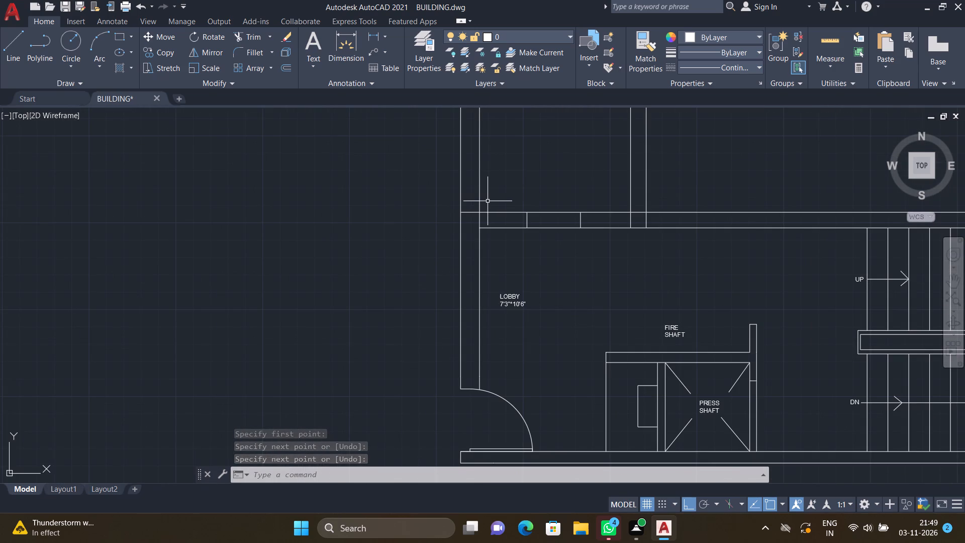
type("TR")
key("Return")
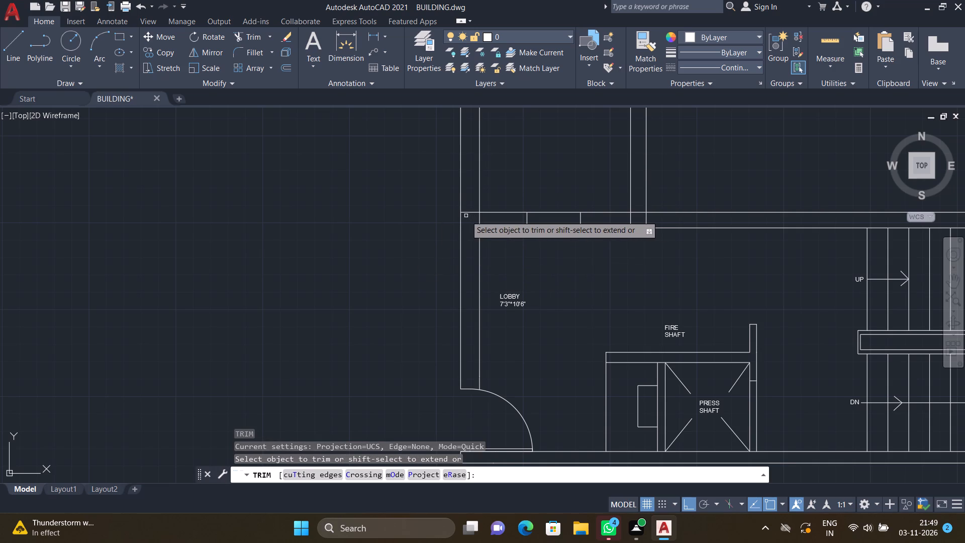
scroll(464, 215, "up", 1)
left_click_drag(465, 212, 470, 214)
left_click(485, 224)
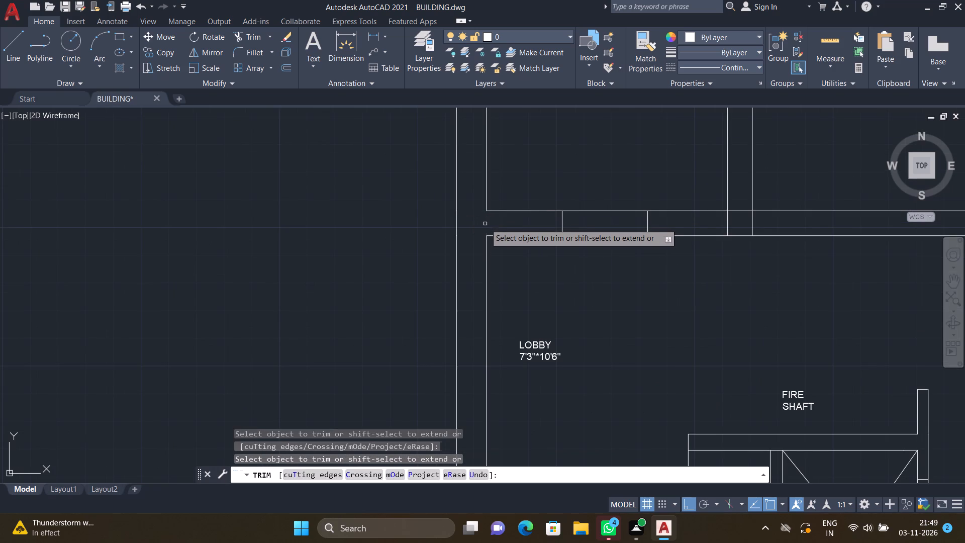
Trim the overlapping inner wall lines at both upper corners of the new room.
scroll(528, 227, "down", 2)
scroll(617, 226, "up", 2)
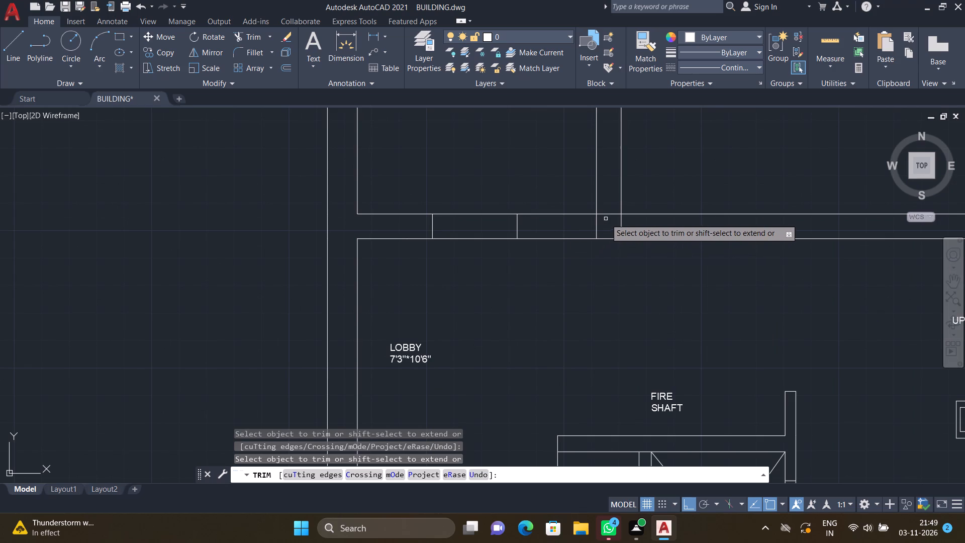
scroll(553, 231, "down", 4)
scroll(518, 183, "up", 3)
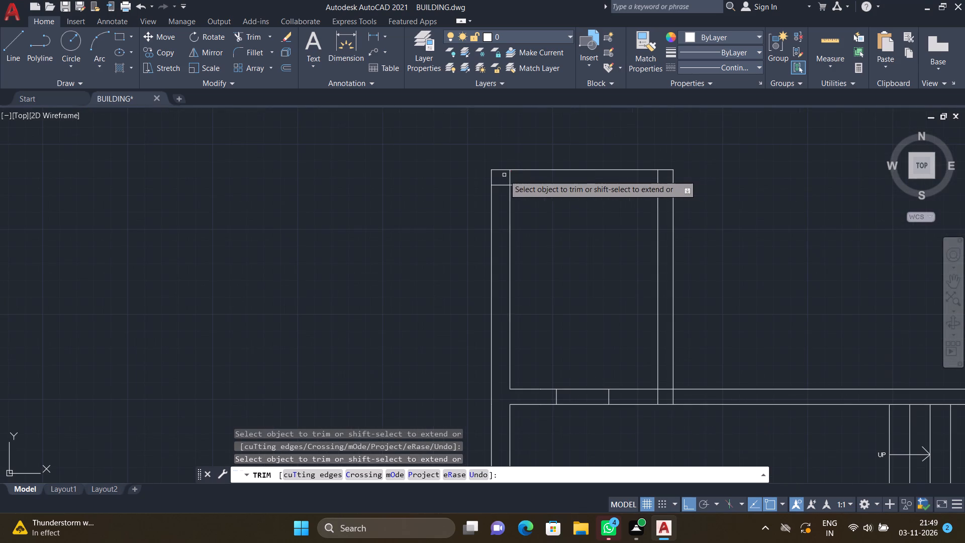
scroll(508, 178, "up", 2)
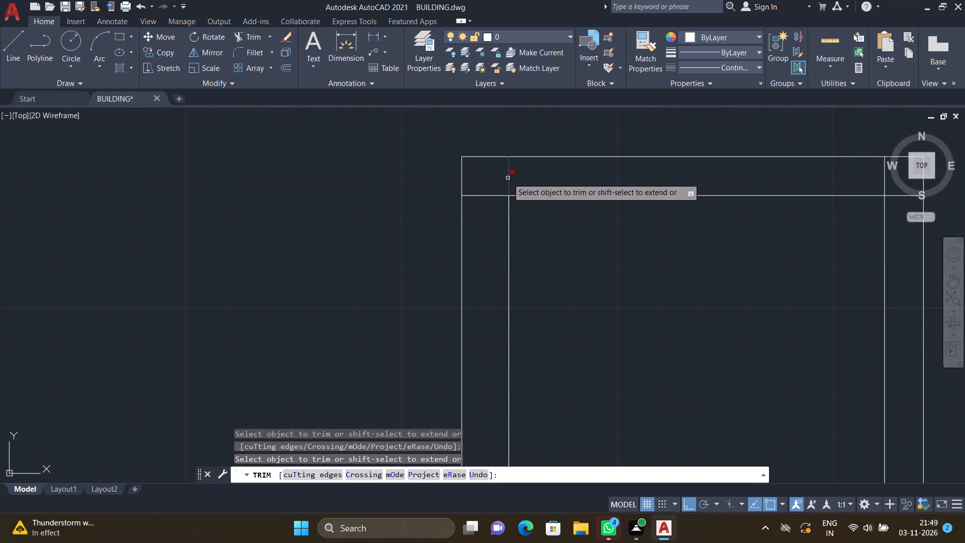
left_click(508, 178)
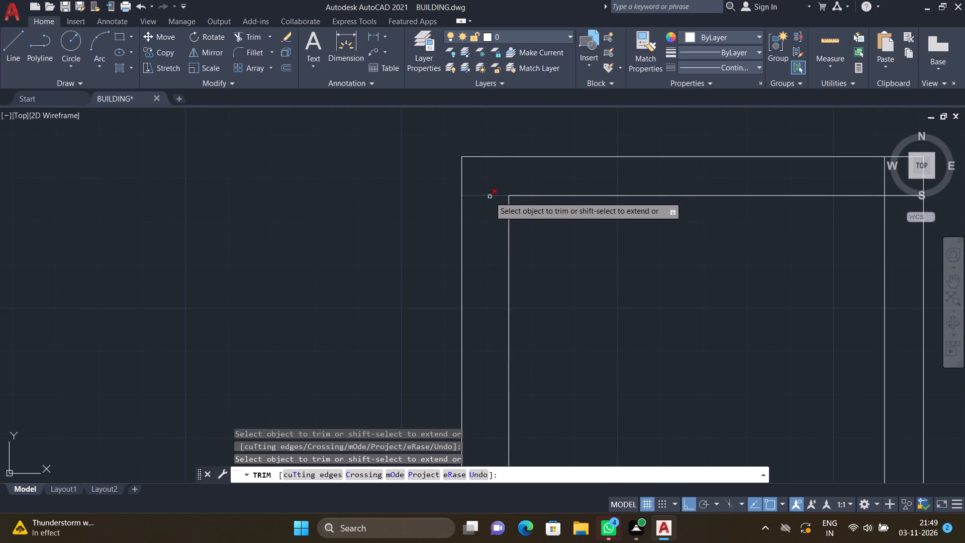
left_click(489, 196)
scroll(491, 191, "down", 2)
scroll(648, 190, "up", 2)
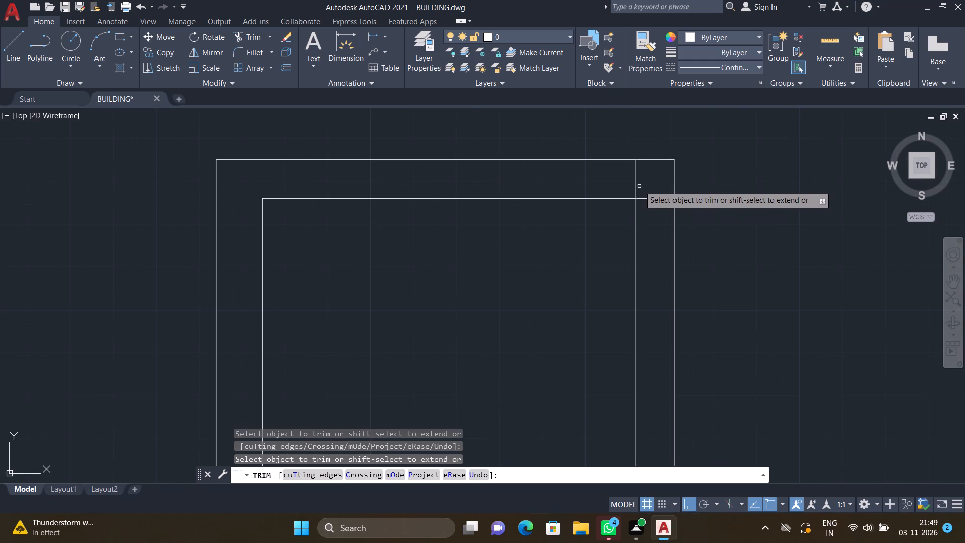
left_click(636, 179)
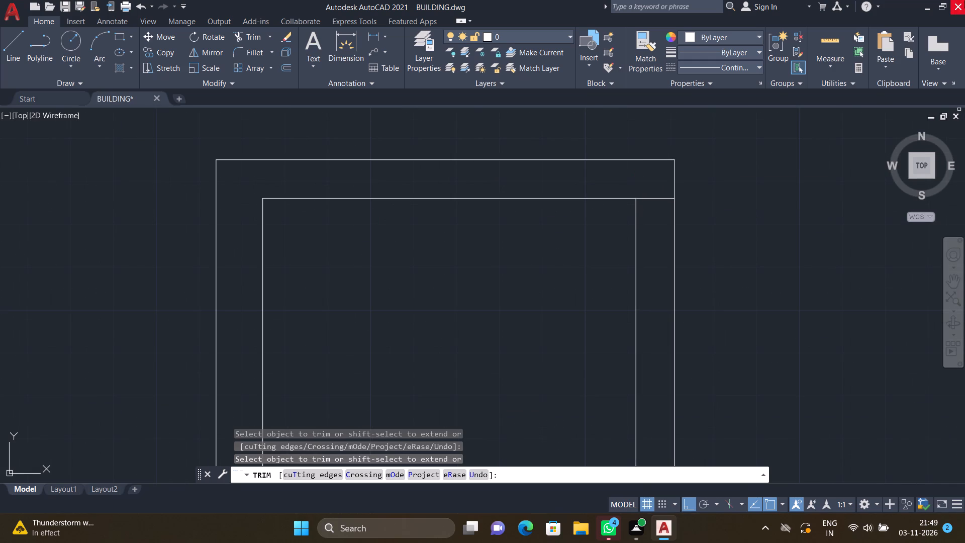
left_click(654, 199)
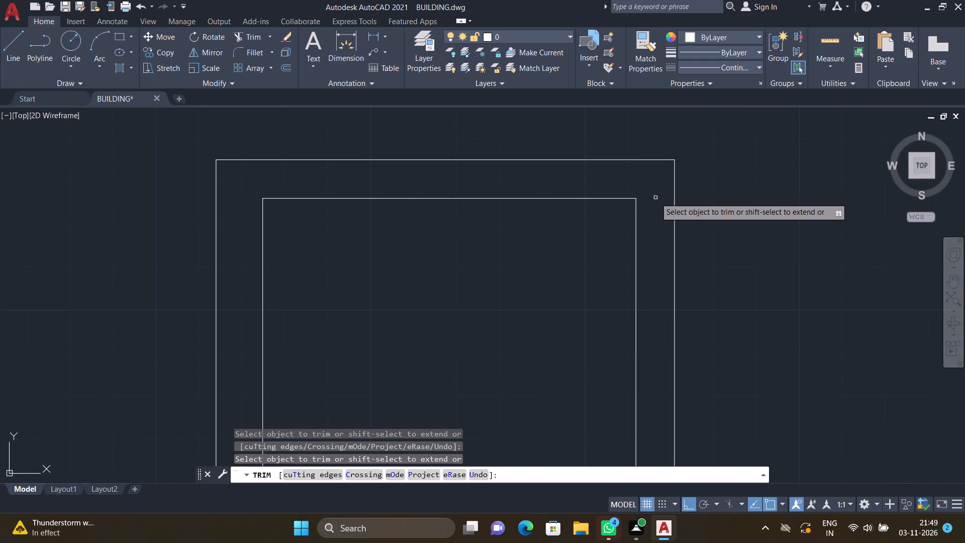
key("Return")
Draw an L-shaped outline about 2'-4" wide and 3' high from the new room's right outer face down to the shared wall's upper line.
scroll(652, 196, "down", 3)
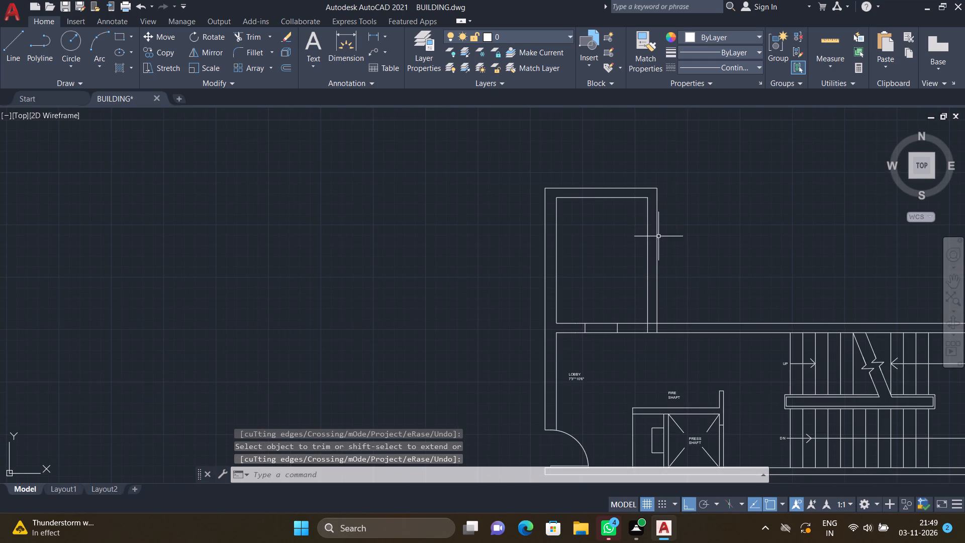
scroll(683, 298, "down", 1)
scroll(696, 310, "up", 3)
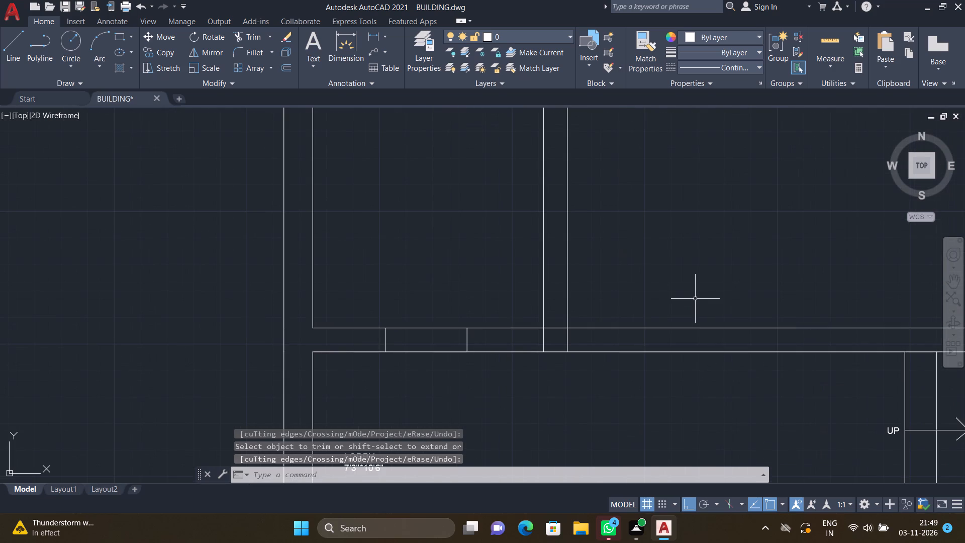
key("l")
key("Return")
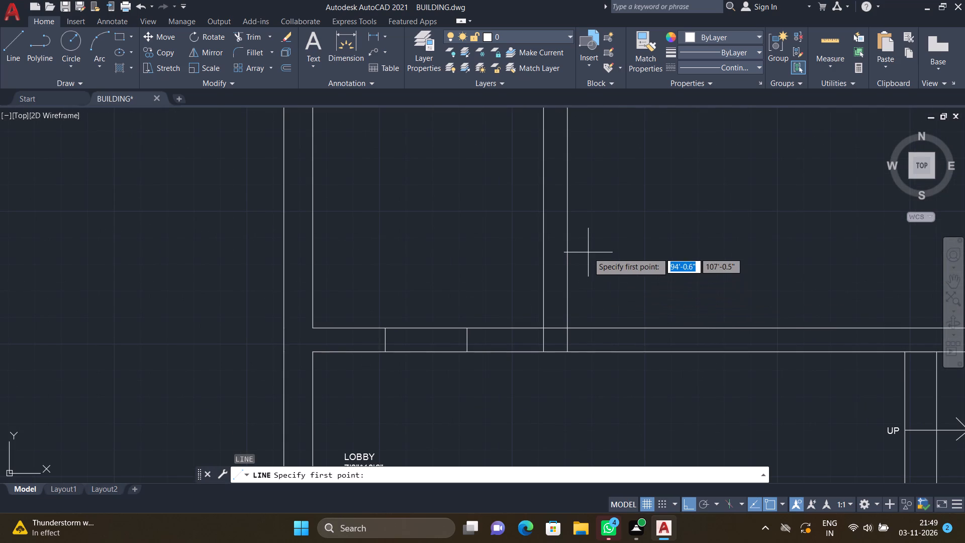
scroll(574, 233, "up", 1)
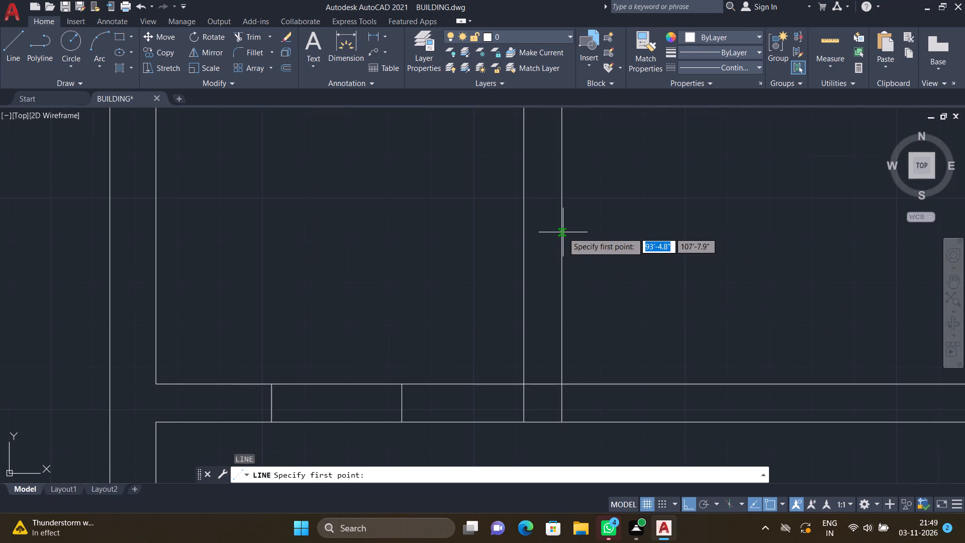
left_click(563, 232)
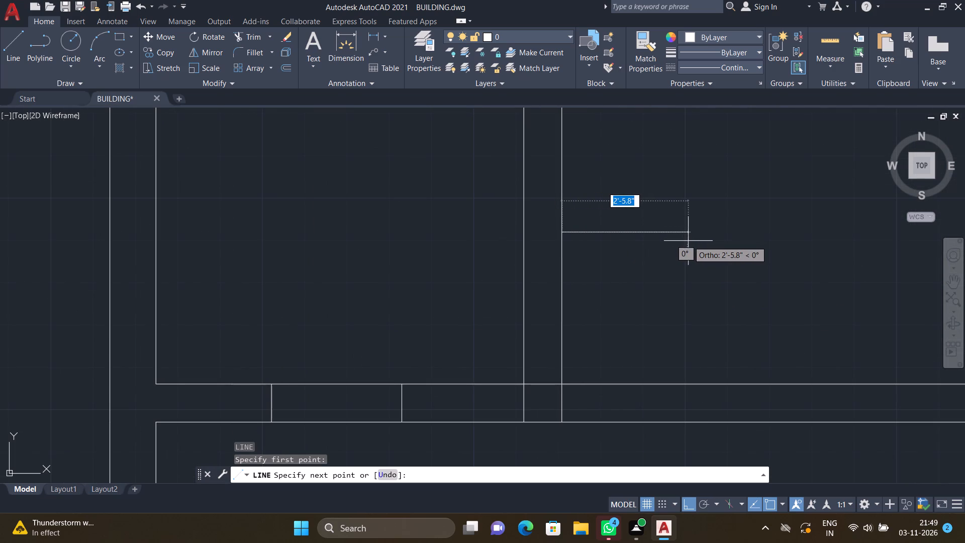
left_click(681, 239)
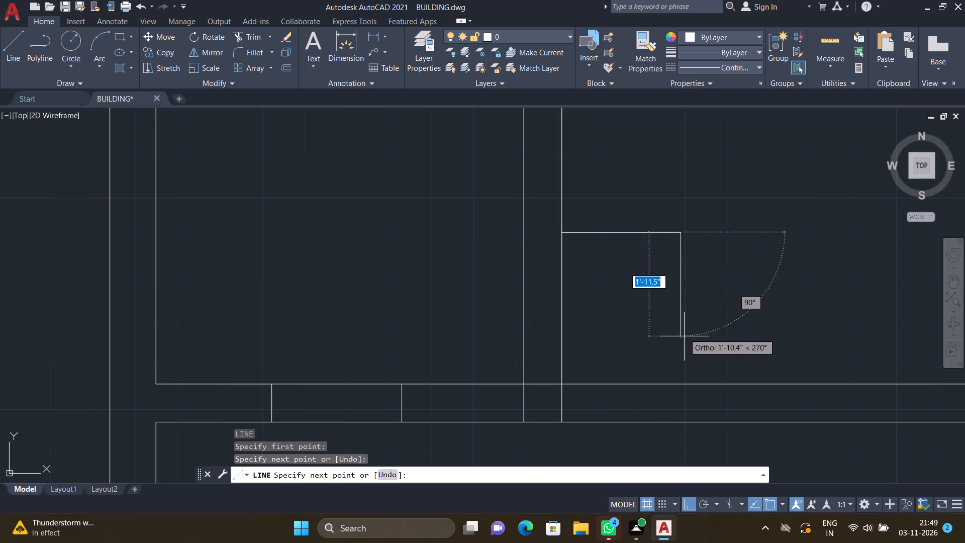
left_click(679, 385)
key("Return")
Draw a second L-shaped outline around the first, about 2'-7" wide and 3'-4" high, from the room's right outer face down to the shared wall.
key("l")
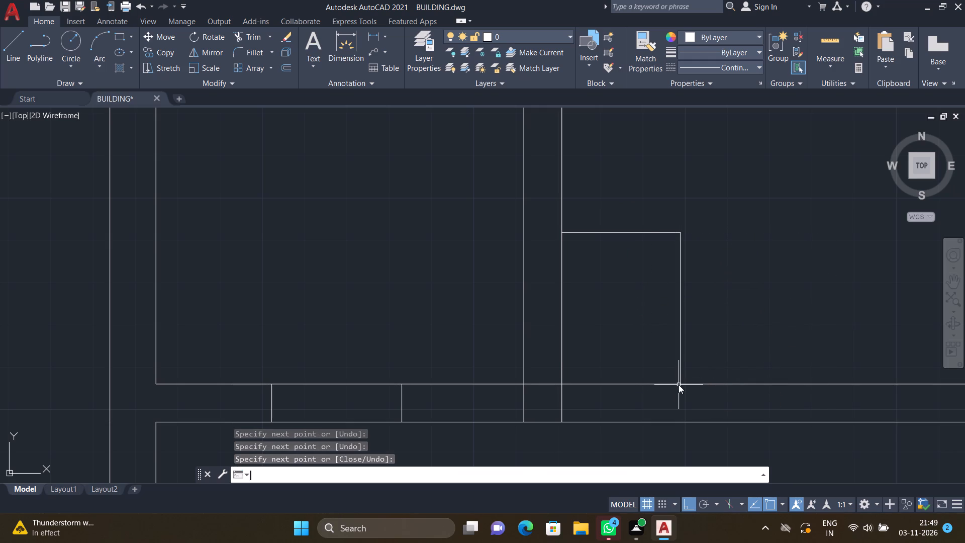
key("Return")
scroll(565, 218, "up", 2)
left_click_drag(555, 209, 560, 209)
scroll(789, 192, "down", 2)
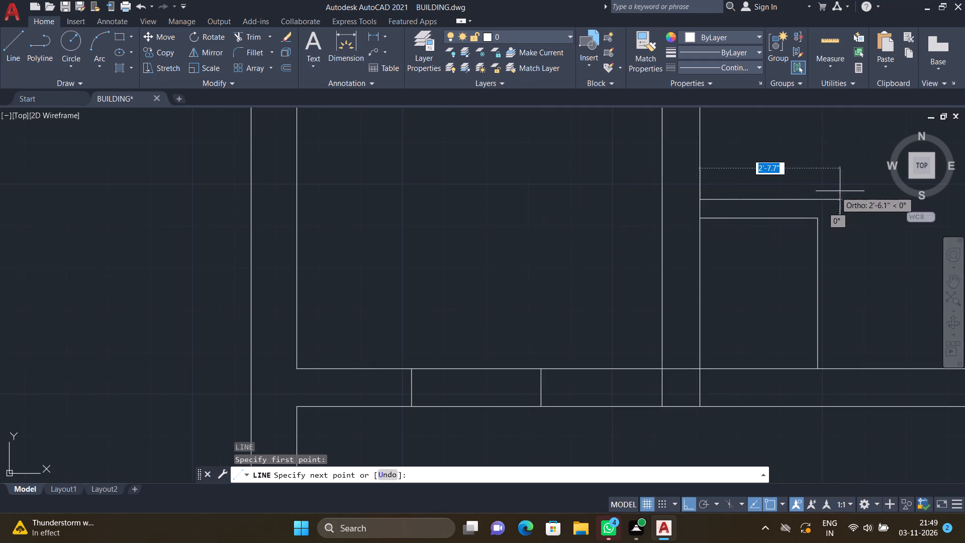
scroll(840, 202, "up", 2)
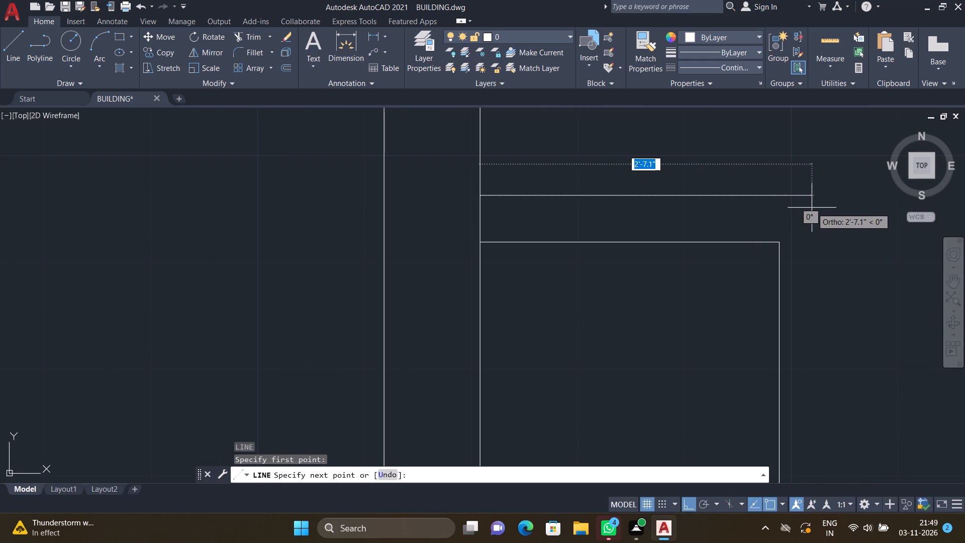
left_click(812, 207)
scroll(837, 366, "down", 2)
scroll(826, 447, "up", 2)
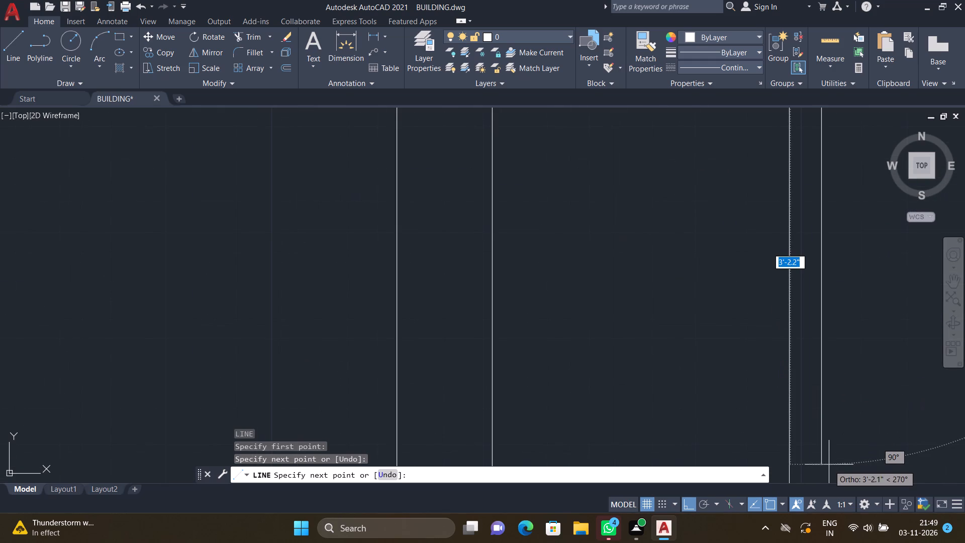
scroll(817, 469, "down", 3)
scroll(817, 471, "up", 3)
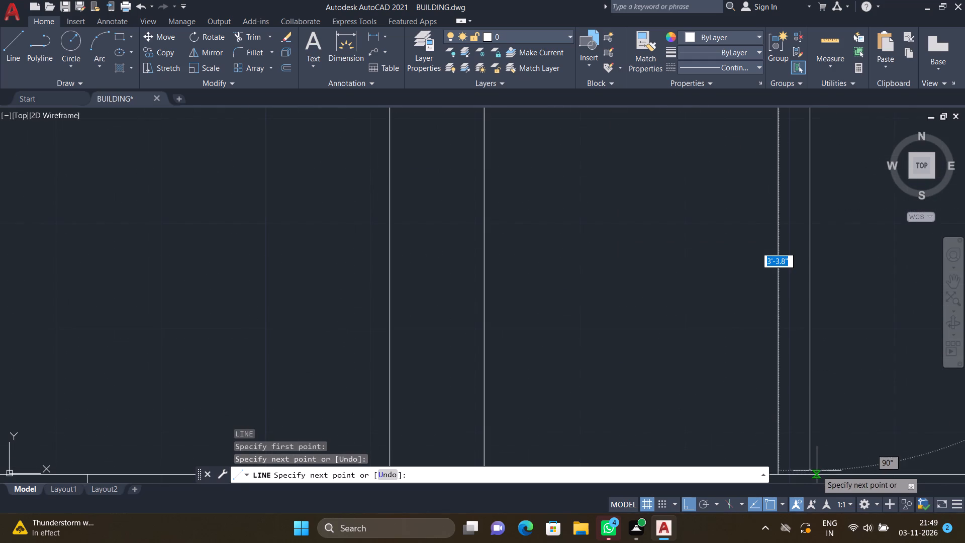
left_click(813, 476)
key("Return")
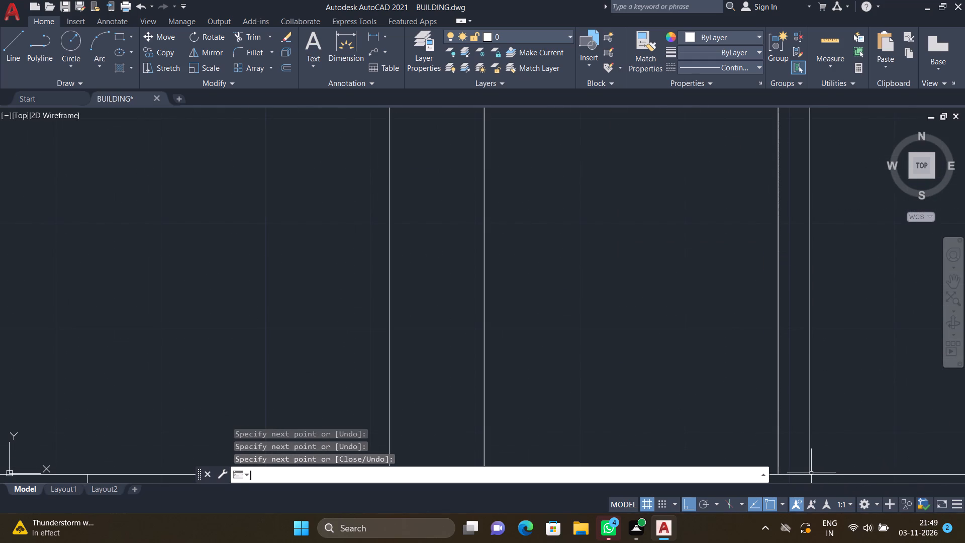
With Ortho off, draw a diagonal line from the small shaft's inner upper-left corner to its inner lower-right corner.
scroll(796, 472, "down", 3)
scroll(742, 458, "down", 2)
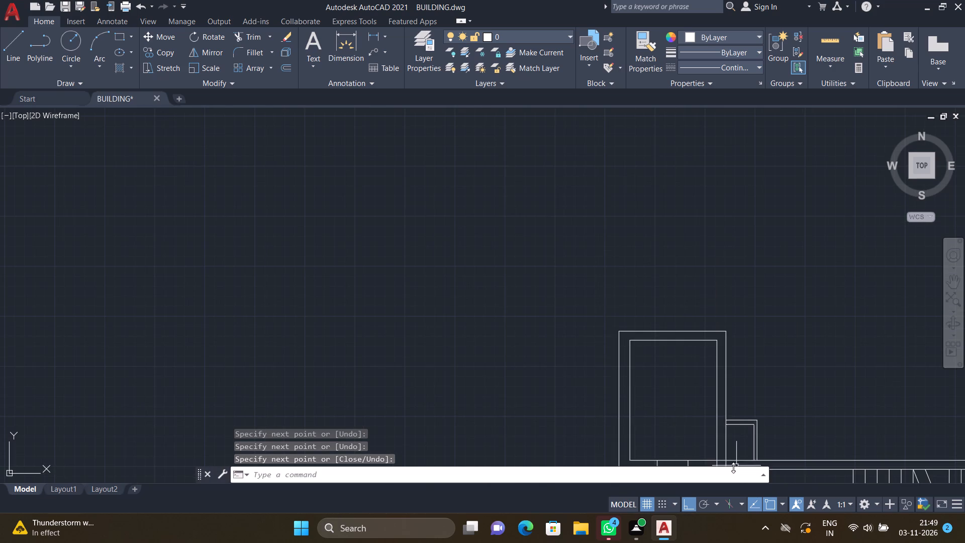
scroll(633, 374, "down", 3)
scroll(684, 409, "up", 4)
scroll(591, 261, "up", 2)
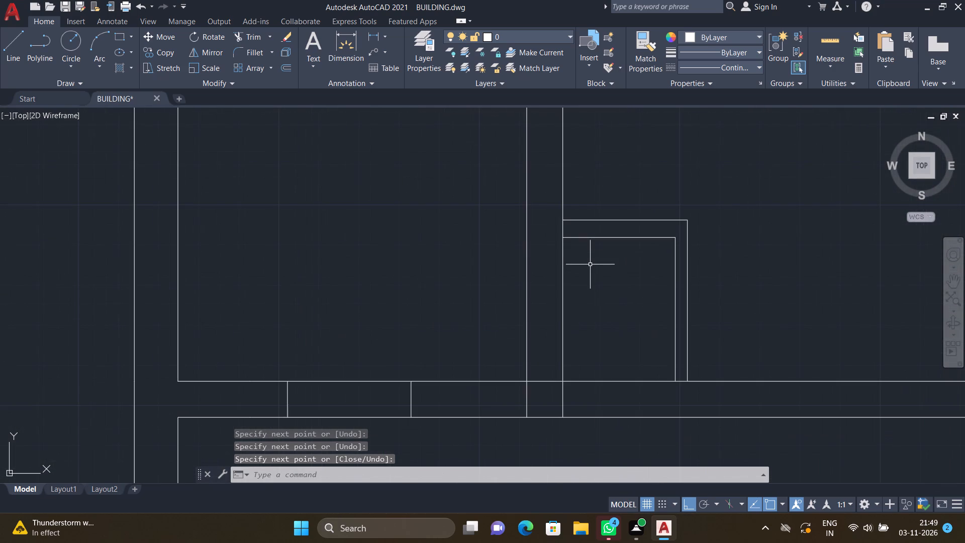
key("F8")
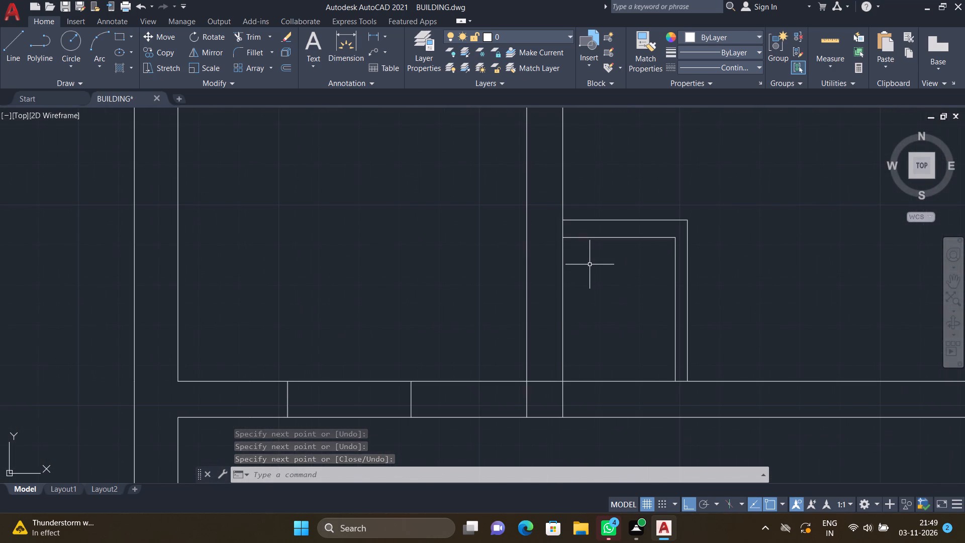
key("l")
key("Return")
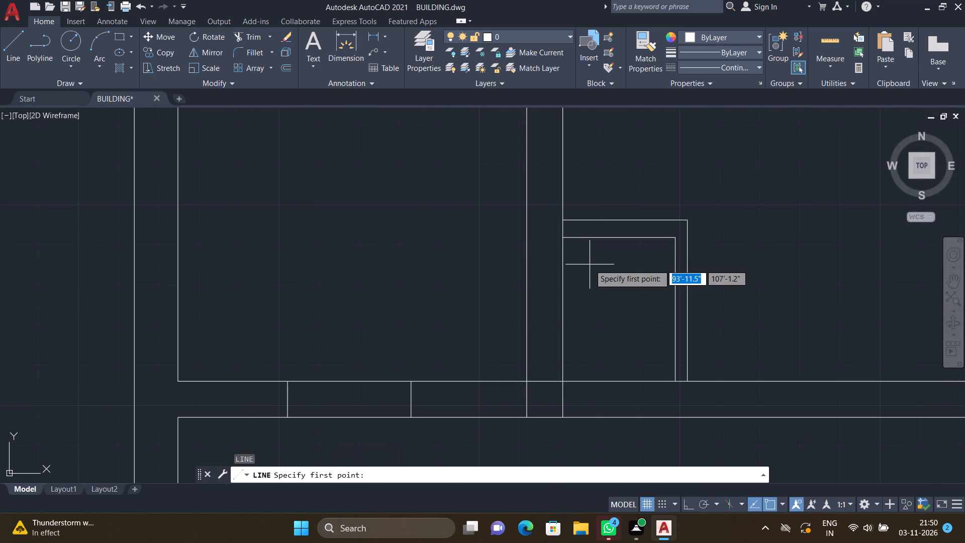
left_click_drag(563, 238, 563, 239)
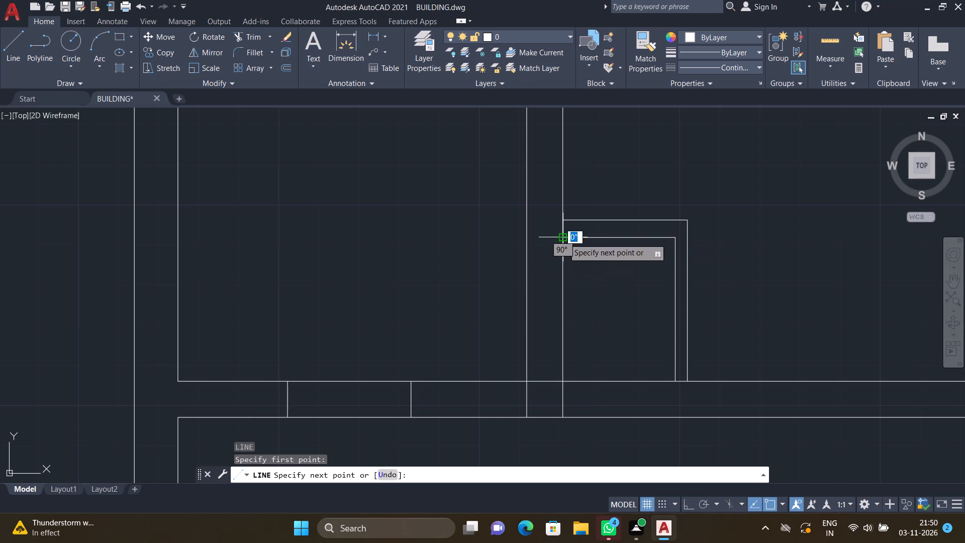
left_click_drag(563, 239, 576, 249)
scroll(663, 365, "up", 2)
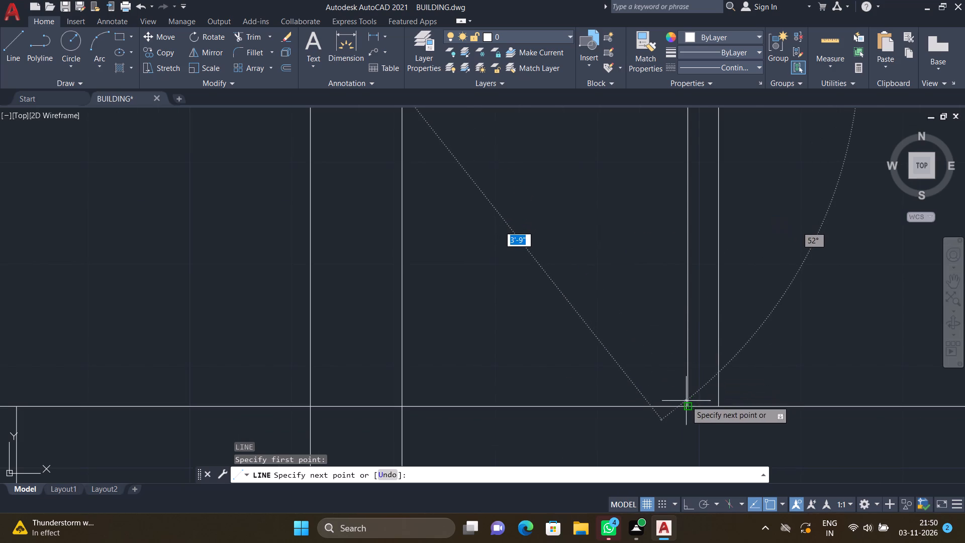
left_click(684, 405)
key("Return")
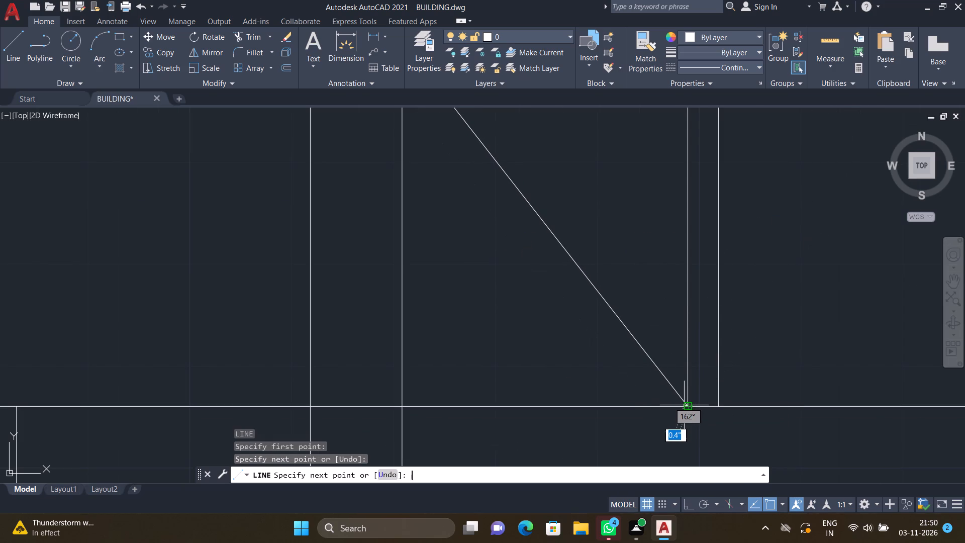
Draw the opposite diagonal from the small shaft's inner lower-left corner to its inner upper-right corner, forming a cross.
scroll(674, 404, "down", 3)
key("l")
key("Return")
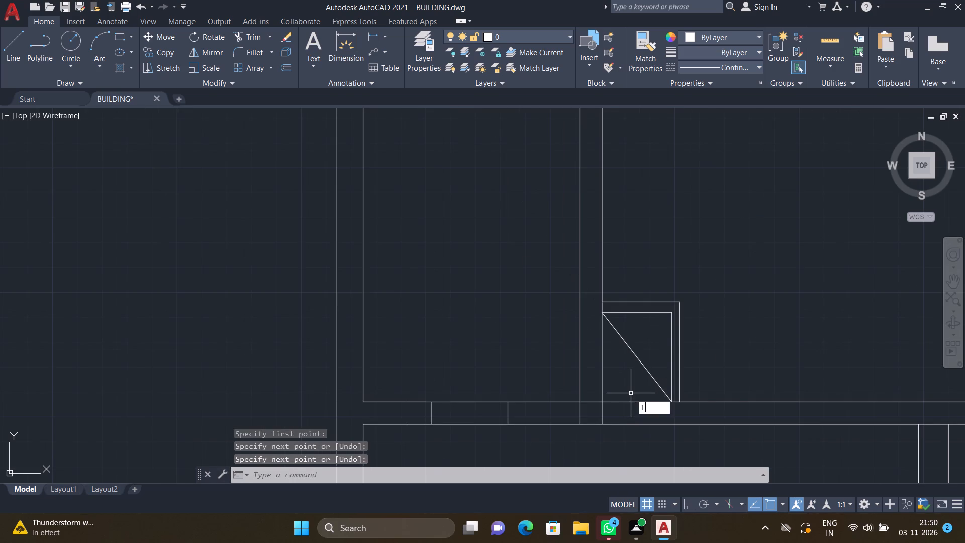
scroll(602, 400, "up", 2)
left_click(596, 404)
scroll(691, 250, "down", 1)
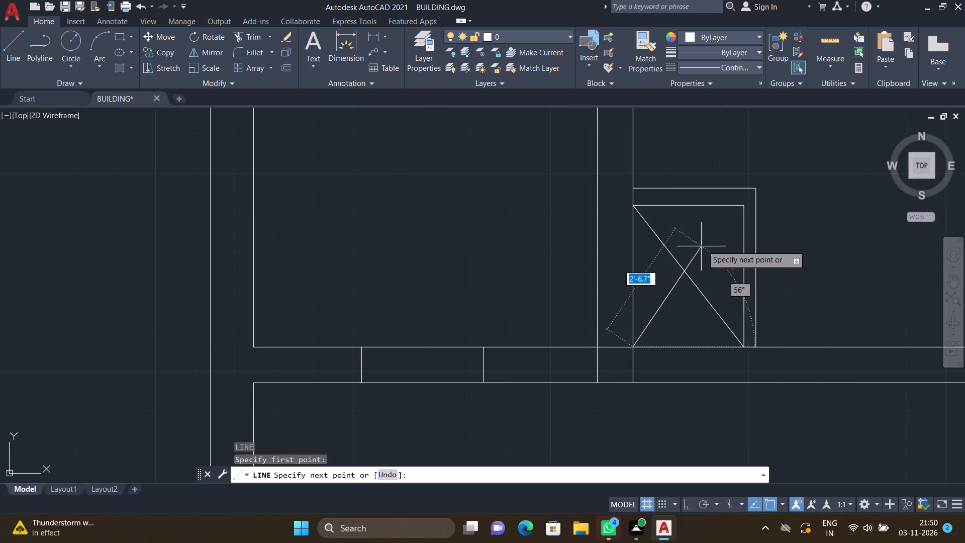
scroll(721, 221, "up", 2)
left_click(770, 181)
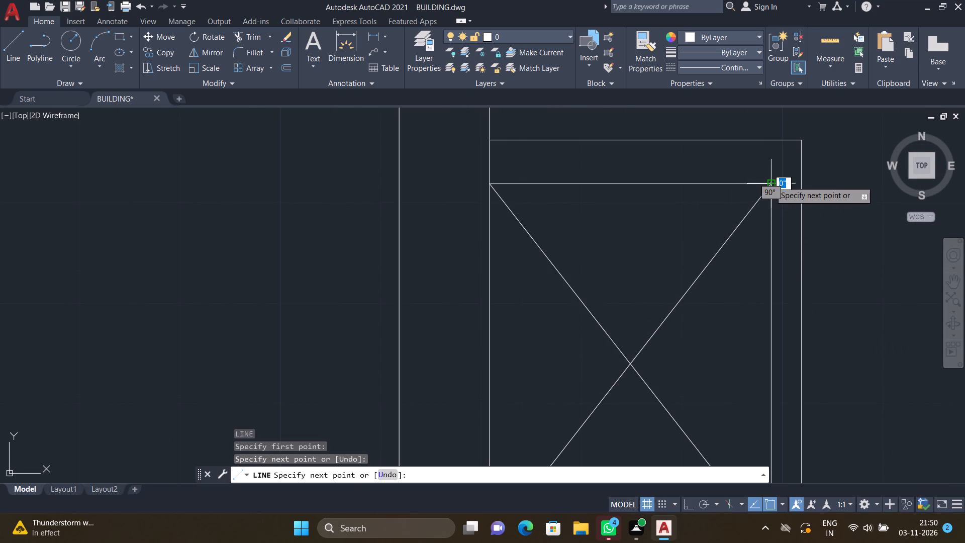
key("Return")
scroll(767, 189, "down", 2)
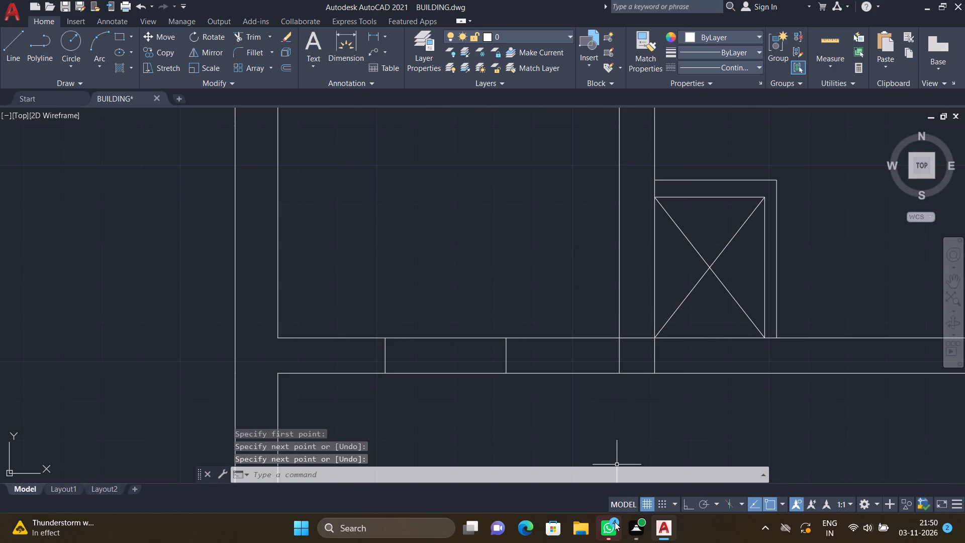
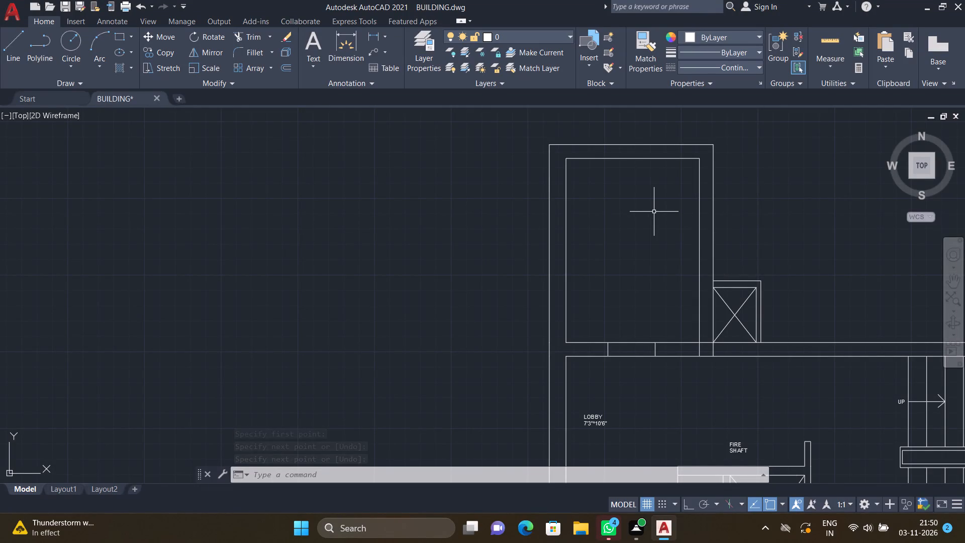
Add multiline text inside the walled room above the lobby reading FIRE MANS, LIFT and 7'3"*10'0" on three lines.
type("MT")
key("Return")
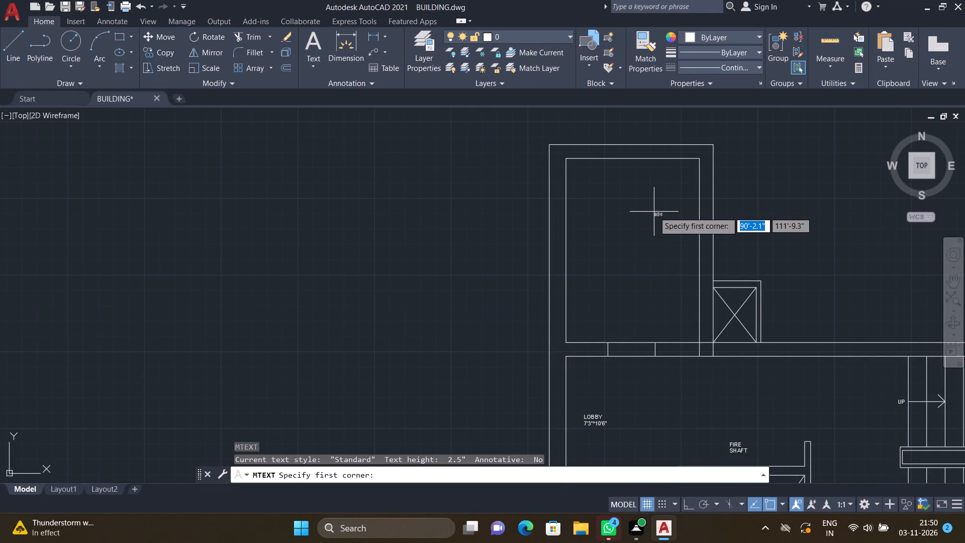
scroll(593, 239, "up", 2)
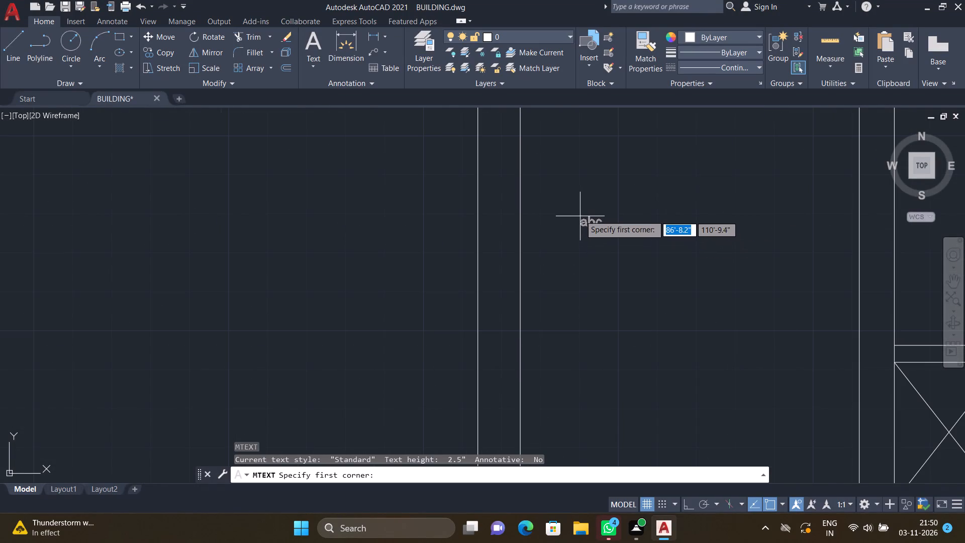
left_click_drag(574, 213, 577, 220)
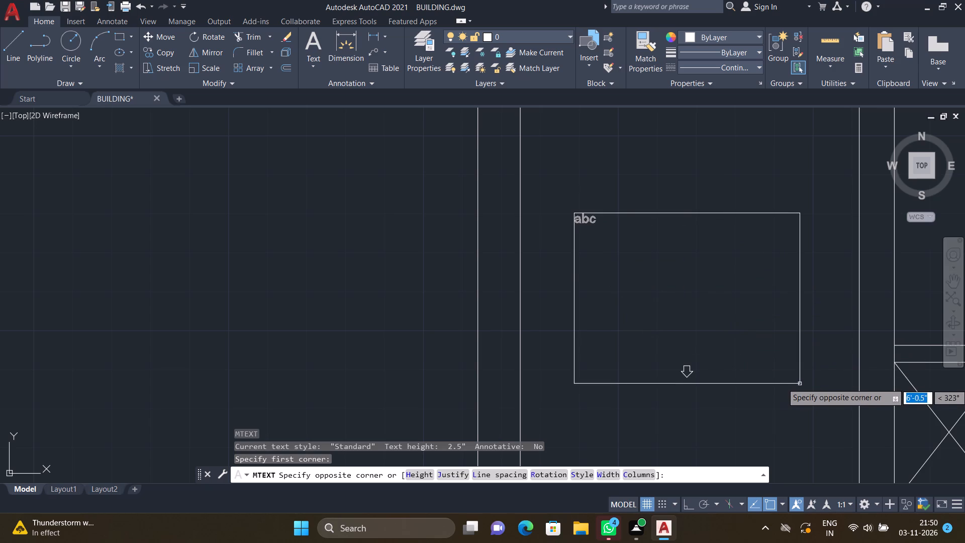
left_click(807, 368)
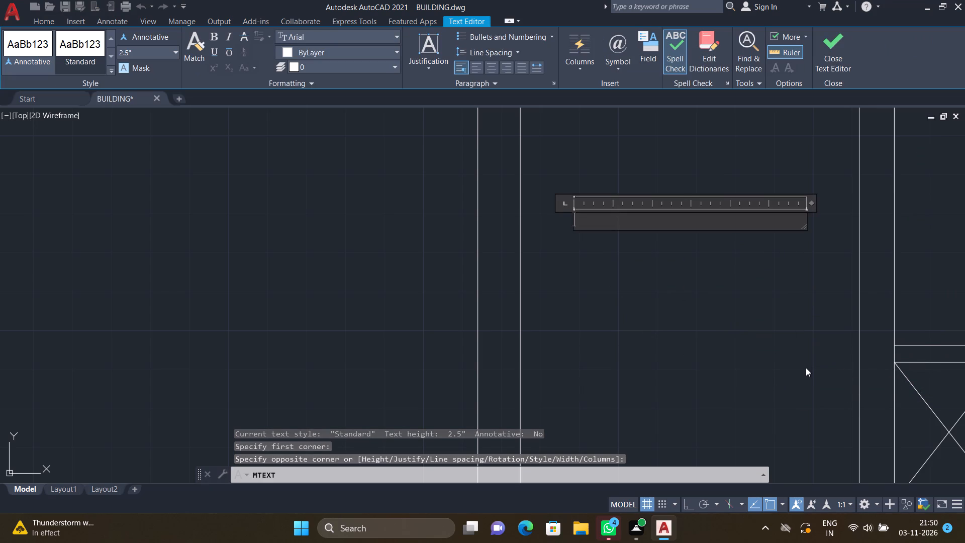
type("FIRE")
key("space")
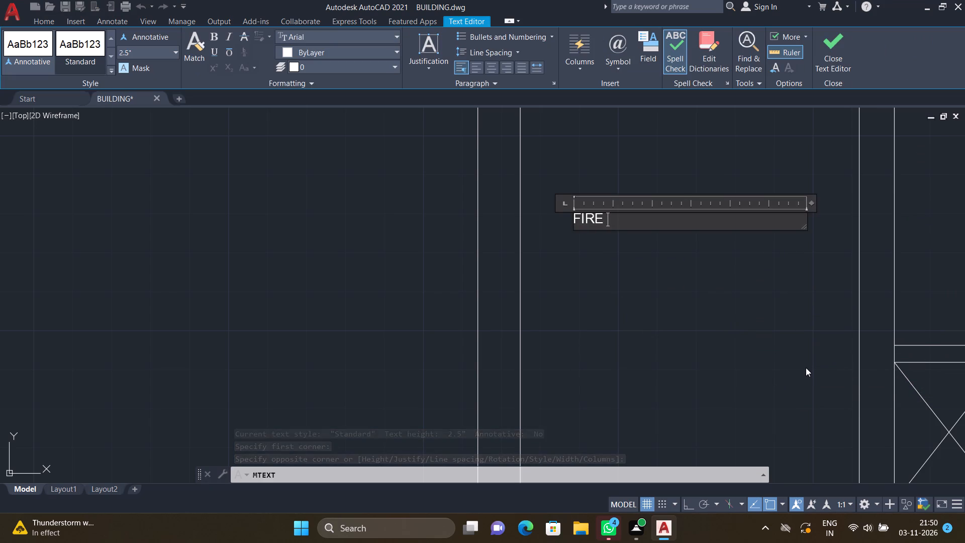
type("MANS")
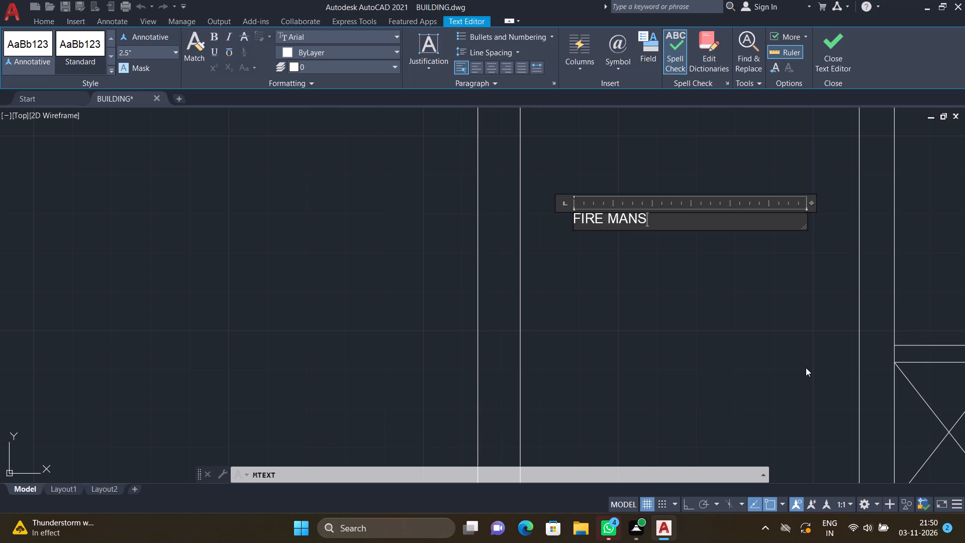
key("Return")
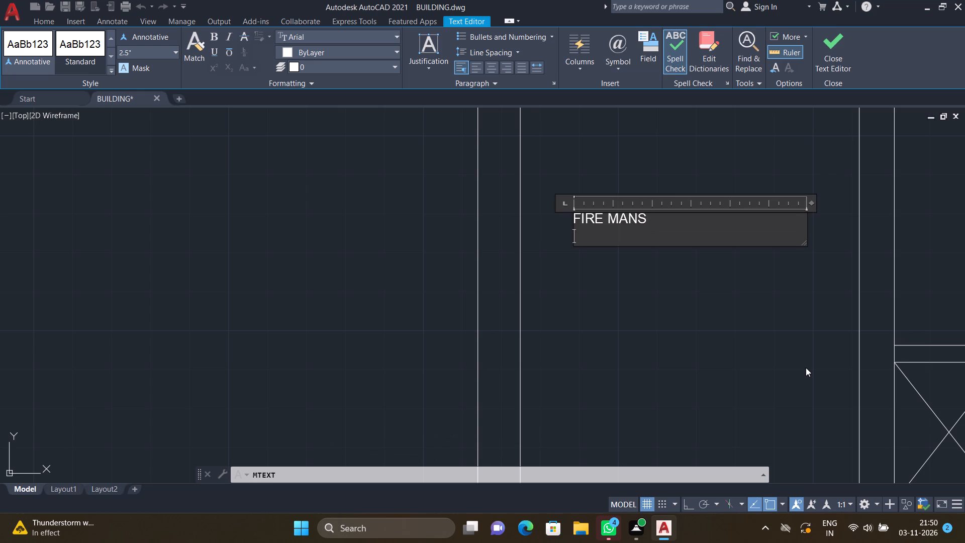
type("LIFT")
key("Return")
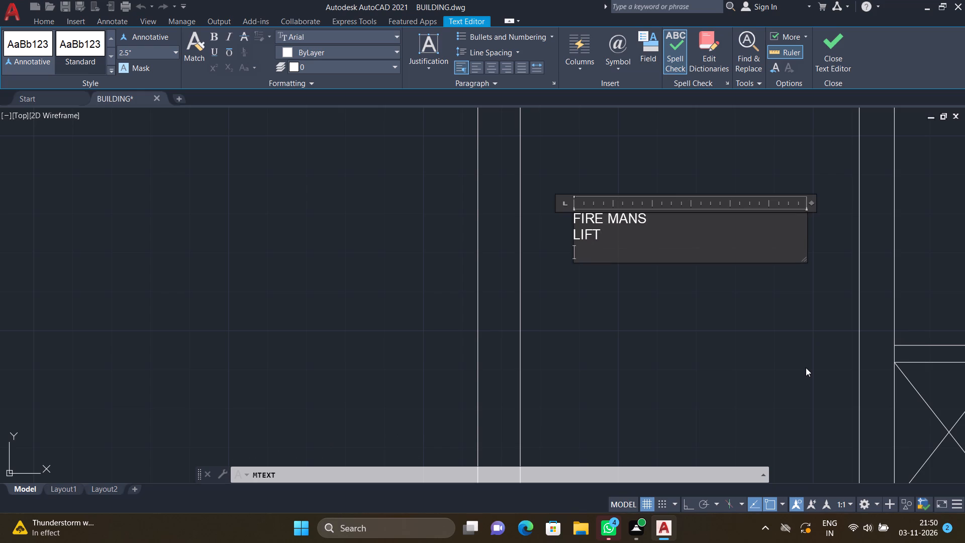
type("7'")
type("3\"")
key("asterisk")
type("10'")
type("0\"")
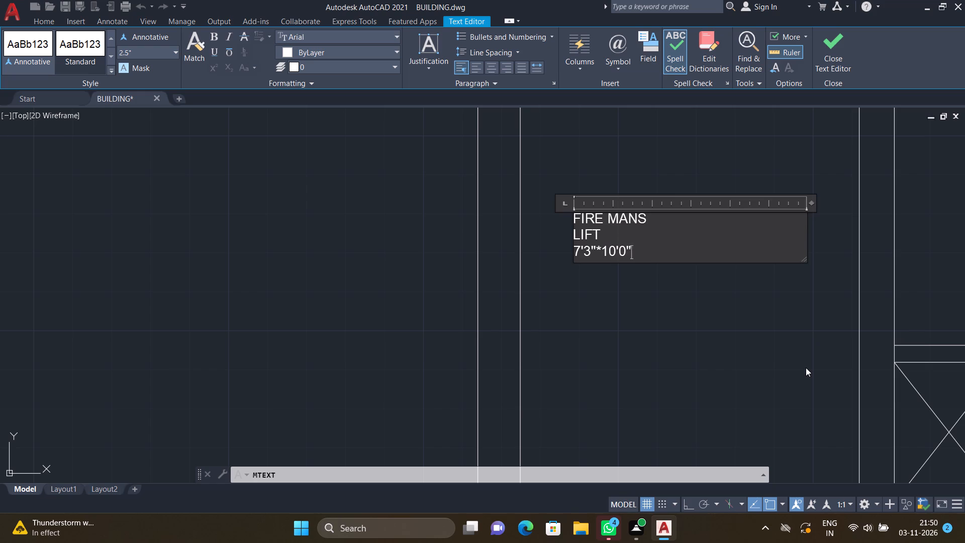
key("Return")
key("Escape")
left_click(503, 266)
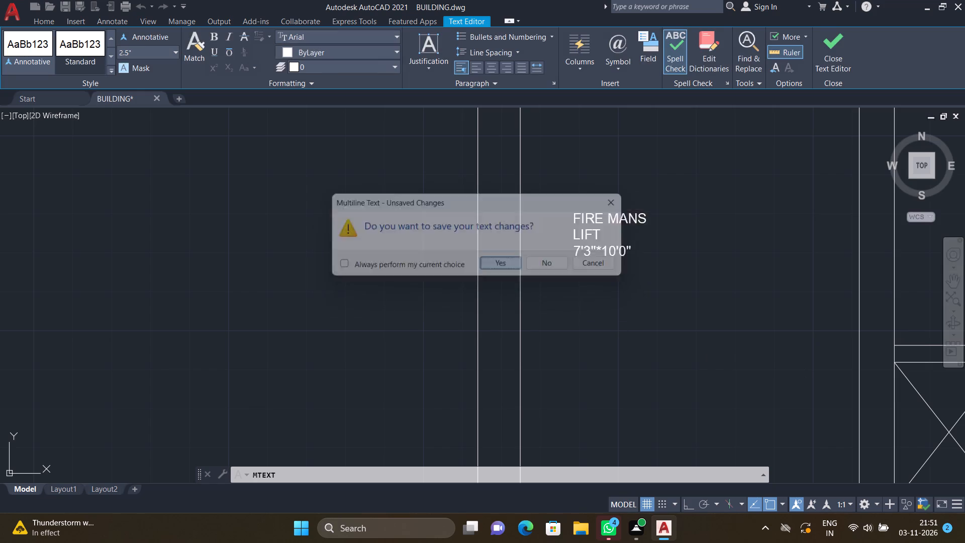
Move the FIRE MANS LIFT label horizontally to the right, closer to the middle of the room.
key("m")
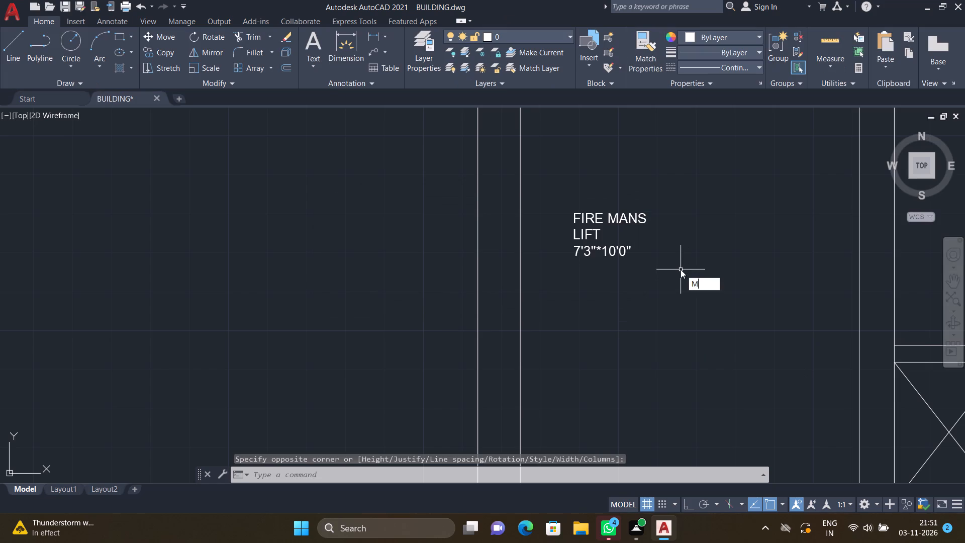
key("Return")
left_click_drag(684, 281, 675, 277)
left_click(546, 168)
key("Return")
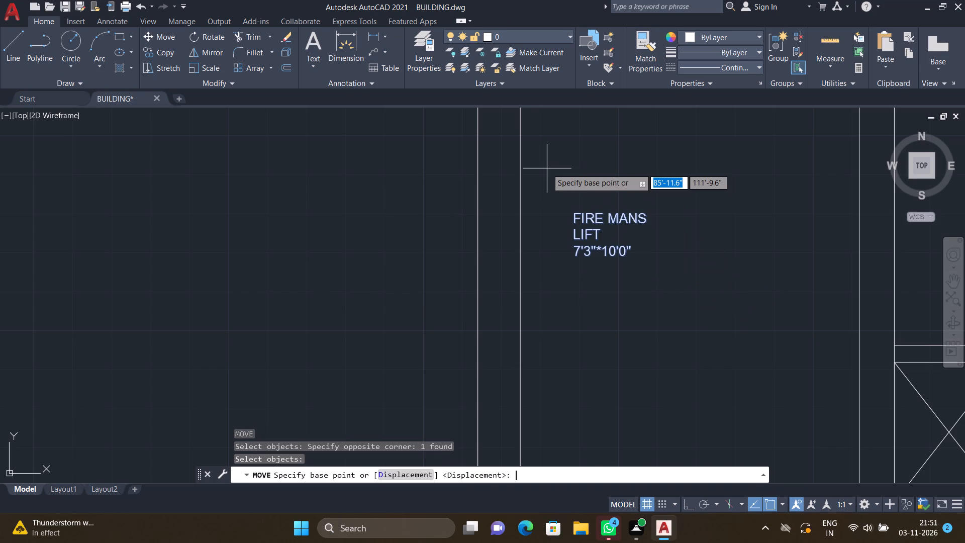
scroll(566, 183, "down", 1)
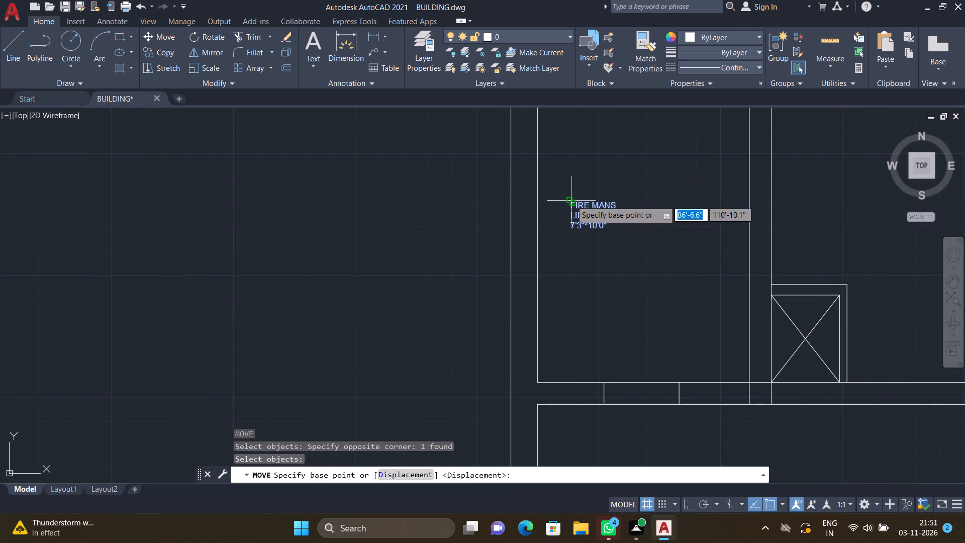
left_click(571, 201)
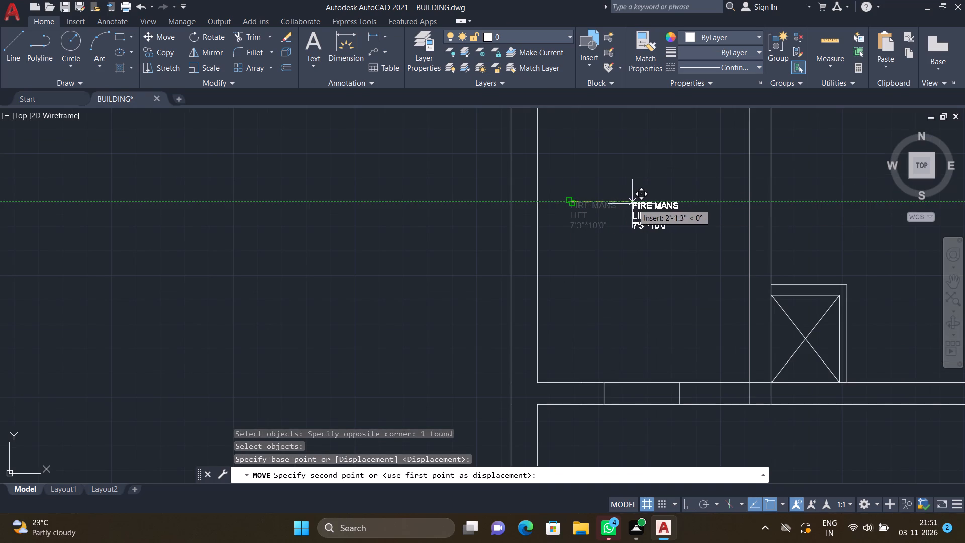
left_click(615, 200)
Add multiline text inside the small crossed shaft reading FIRE, PRESS and SHAFT on three lines.
scroll(615, 190, "down", 2)
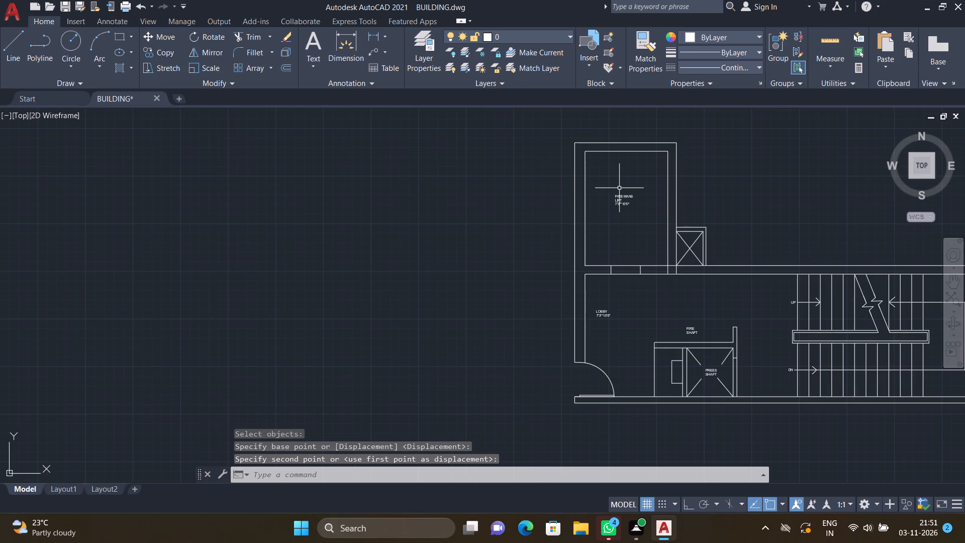
scroll(704, 239, "up", 3)
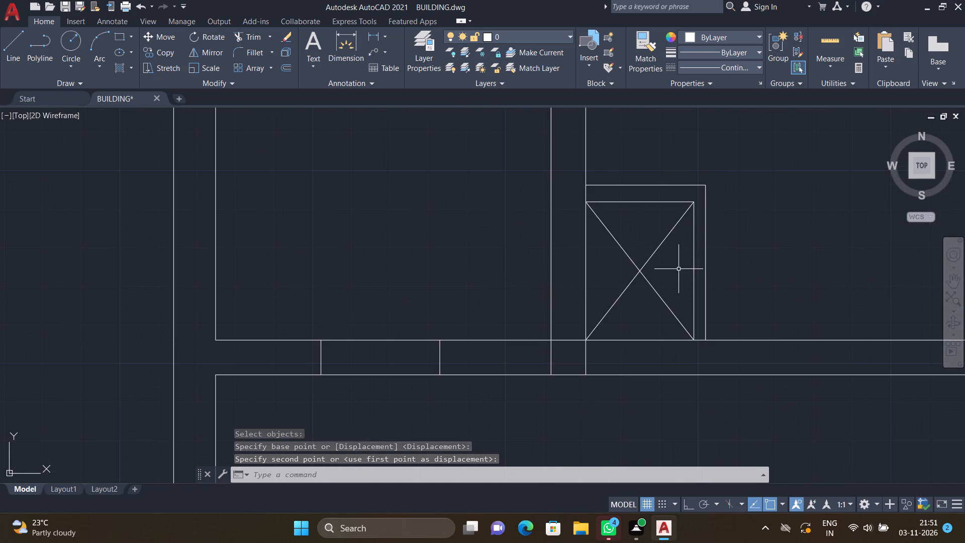
type("MT")
key("Return")
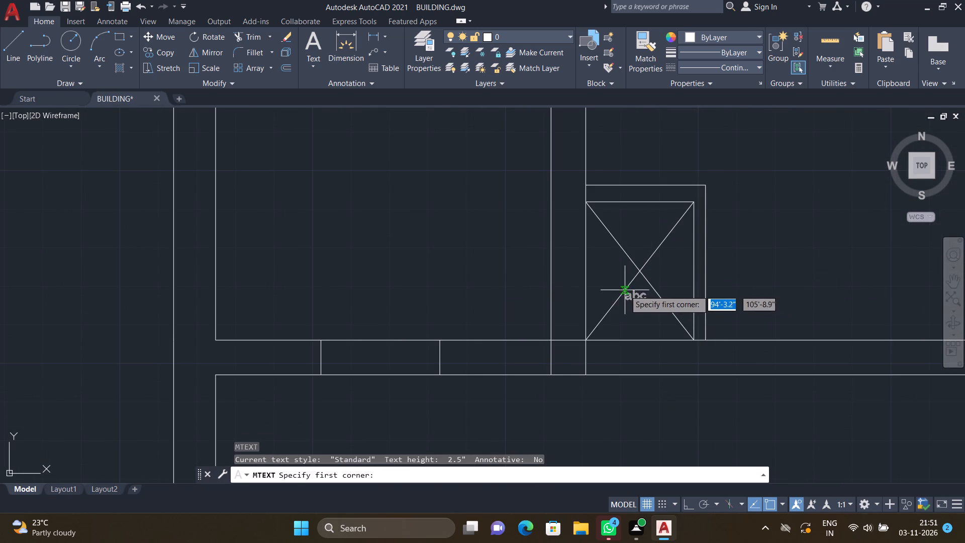
scroll(623, 290, "up", 1)
left_click(573, 236)
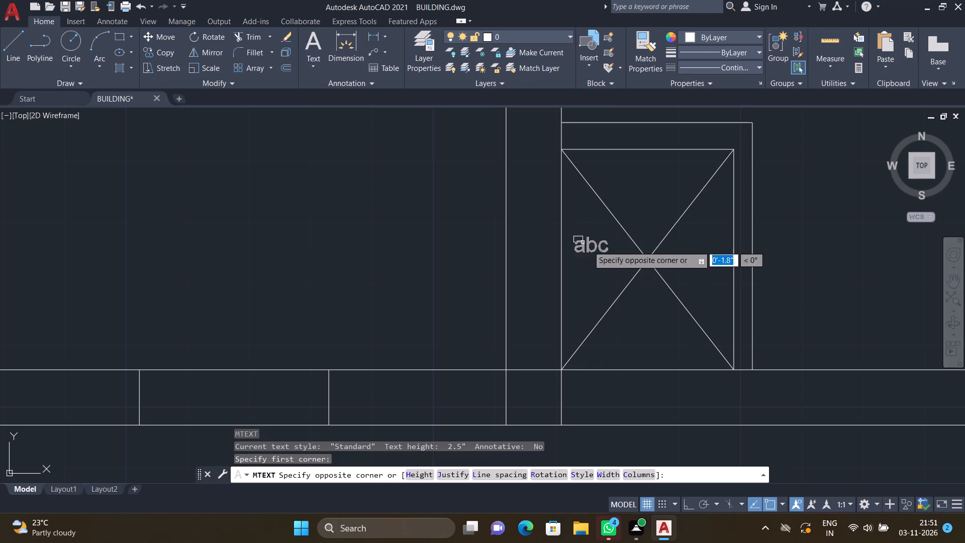
left_click(718, 295)
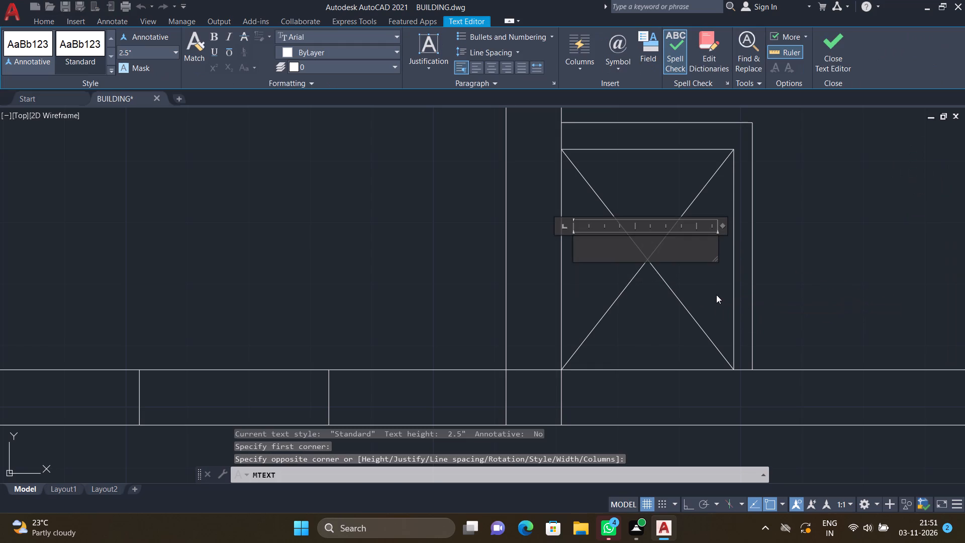
type("FI")
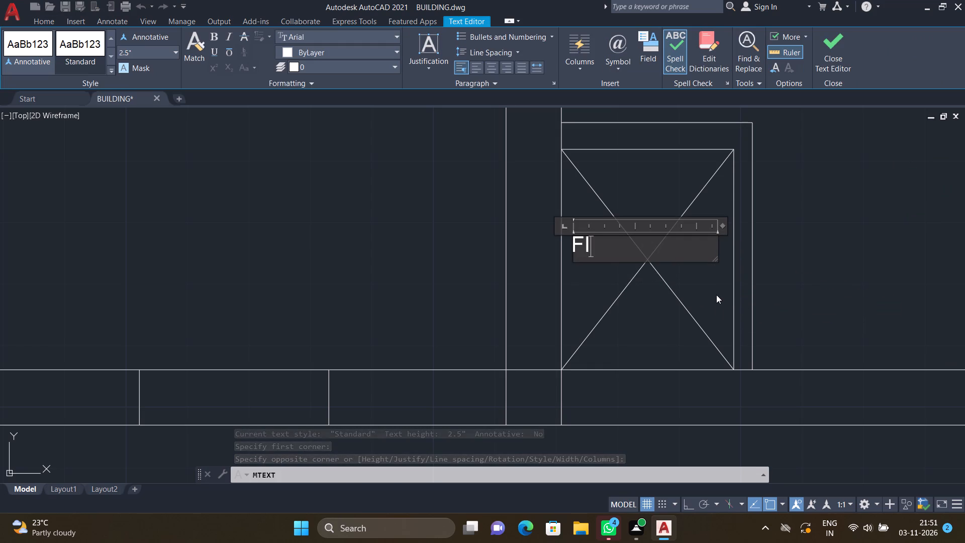
type("RE")
key("Return")
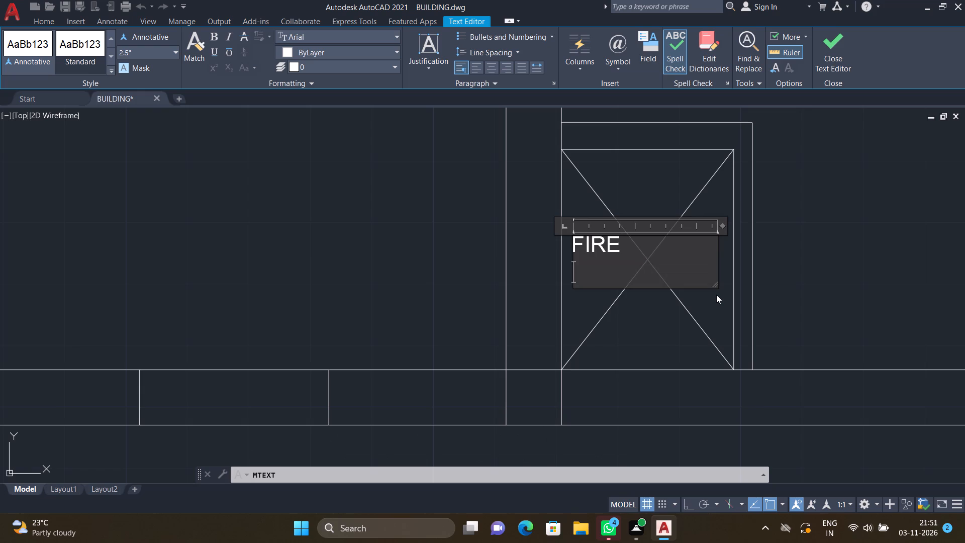
type("PRESS")
key("Return")
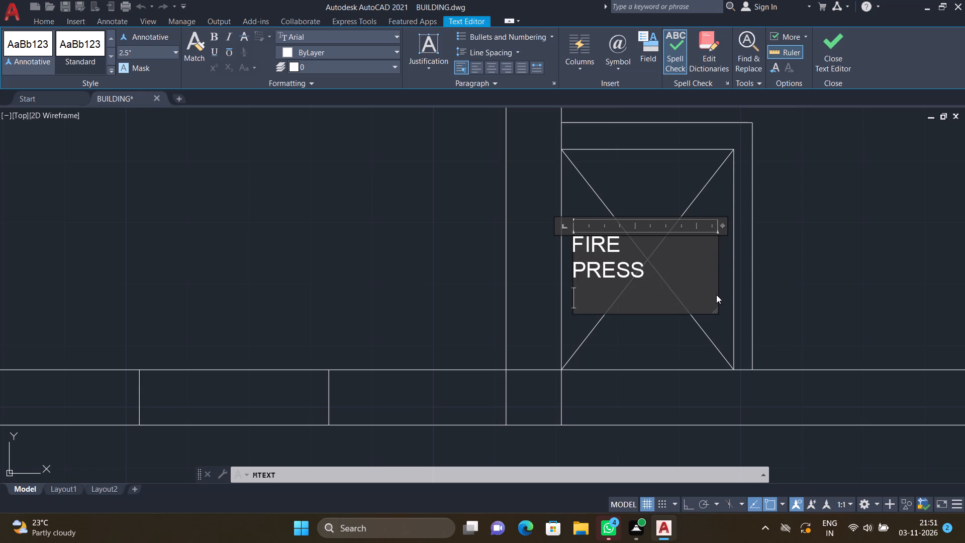
type("SHAFT")
key("Return")
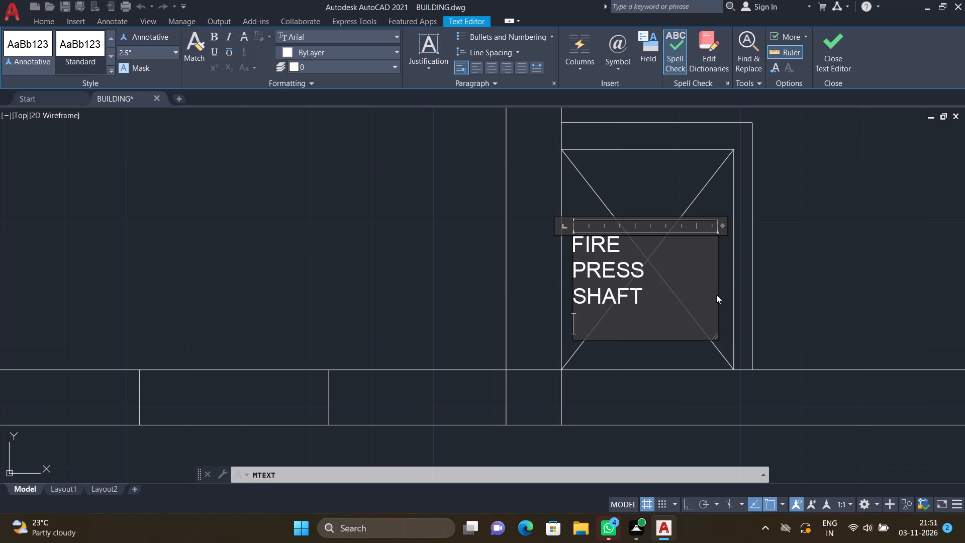
key("Escape")
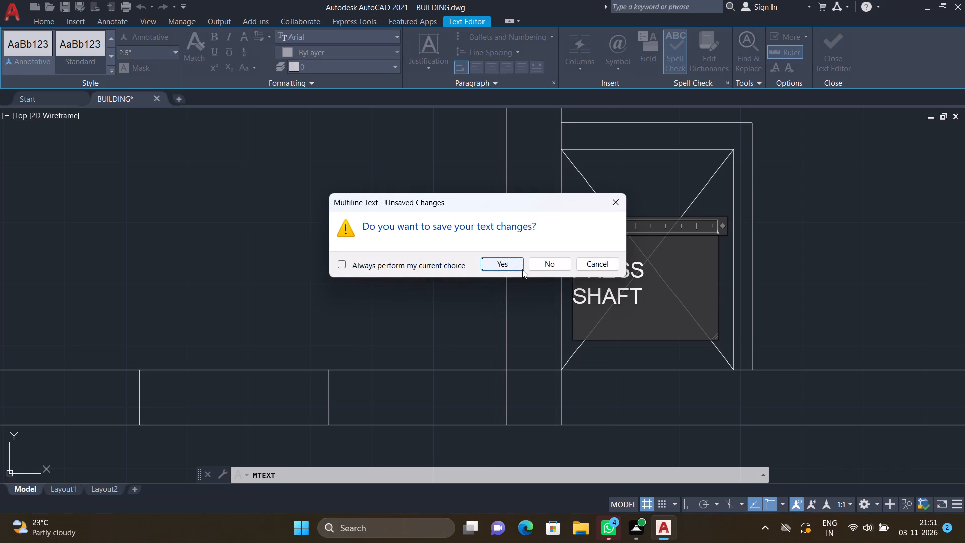
left_click(515, 264)
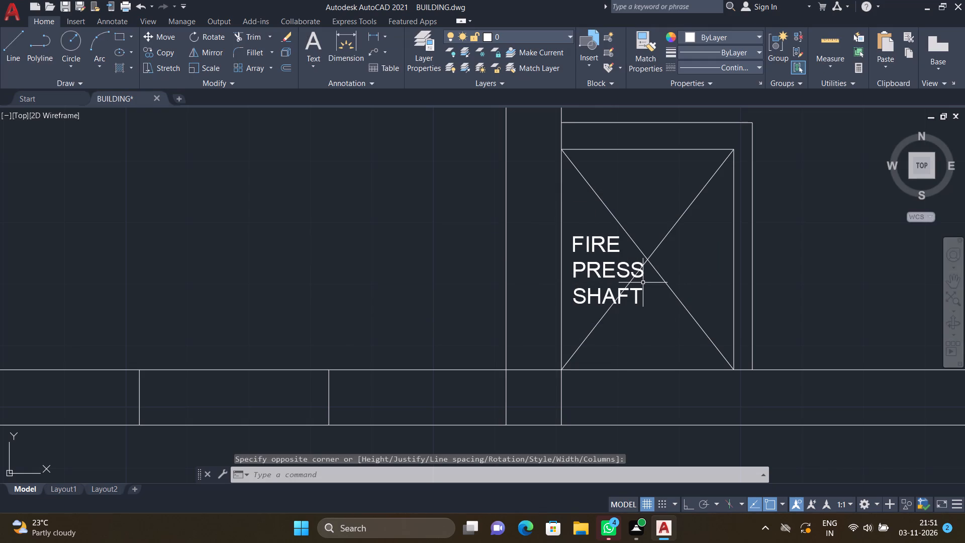
Rotate the FIRE PRESS SHAFT label 90 degrees counterclockwise about its upper-left corner so it reads vertically.
key("F8")
type("RO")
key("Return")
left_click_drag(639, 305, 639, 305)
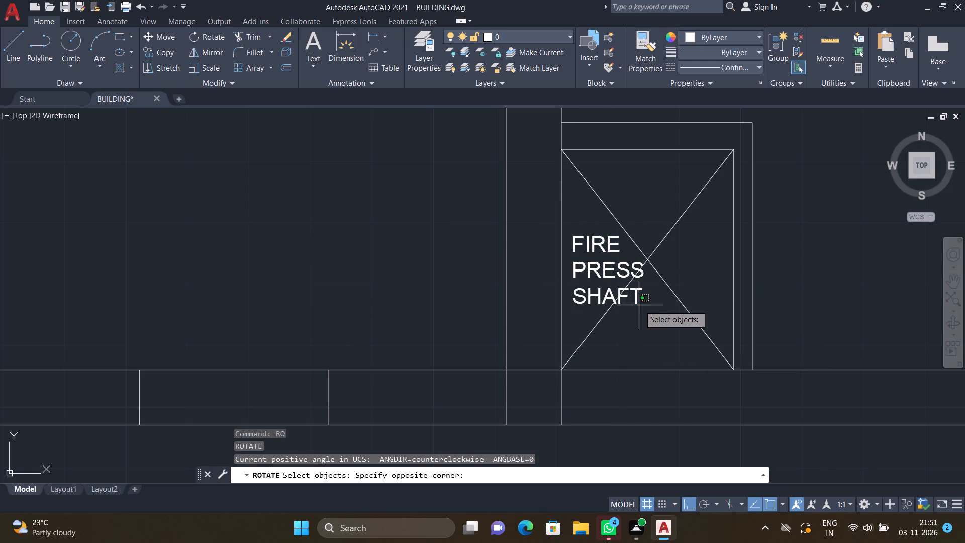
left_click_drag(639, 305, 634, 301)
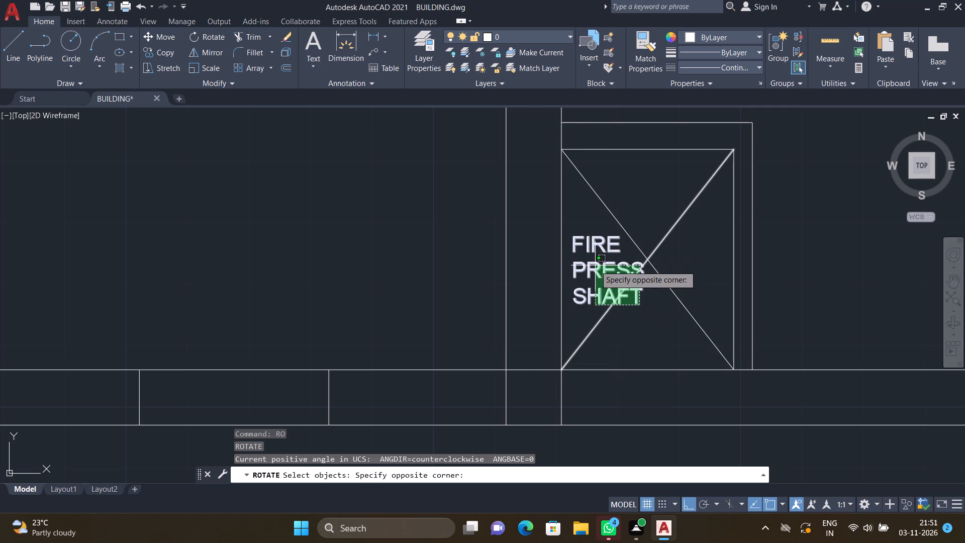
key("Escape")
left_click_drag(592, 309, 590, 297)
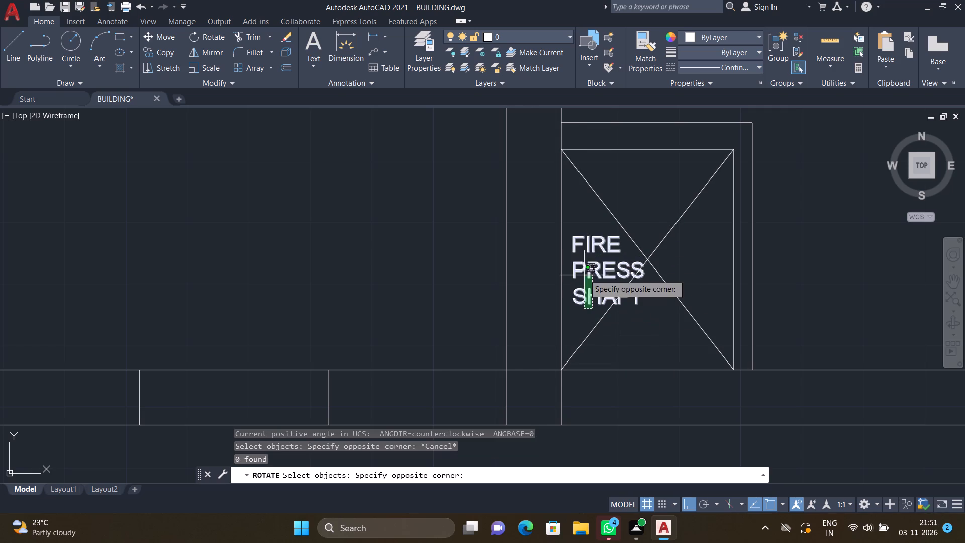
left_click(587, 234)
key("Return")
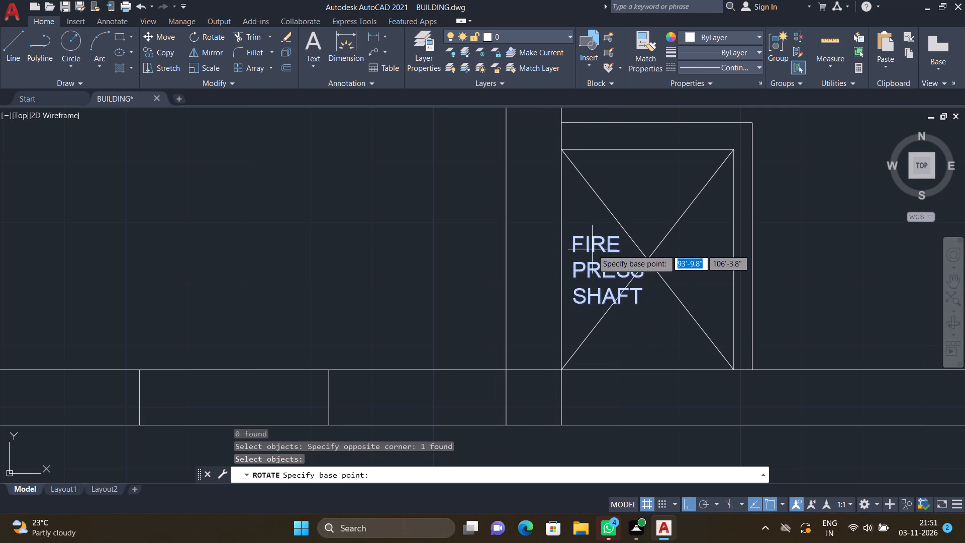
left_click(573, 232)
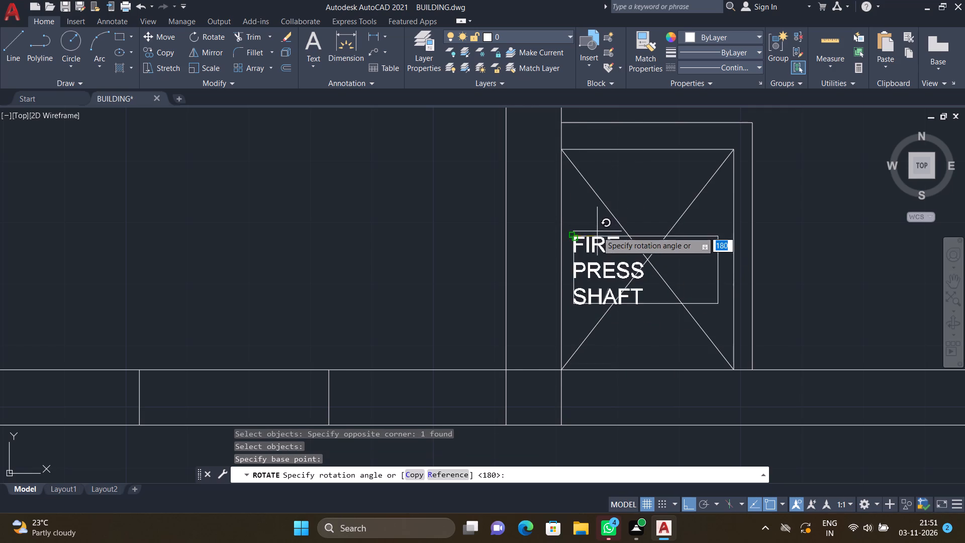
left_click(590, 203)
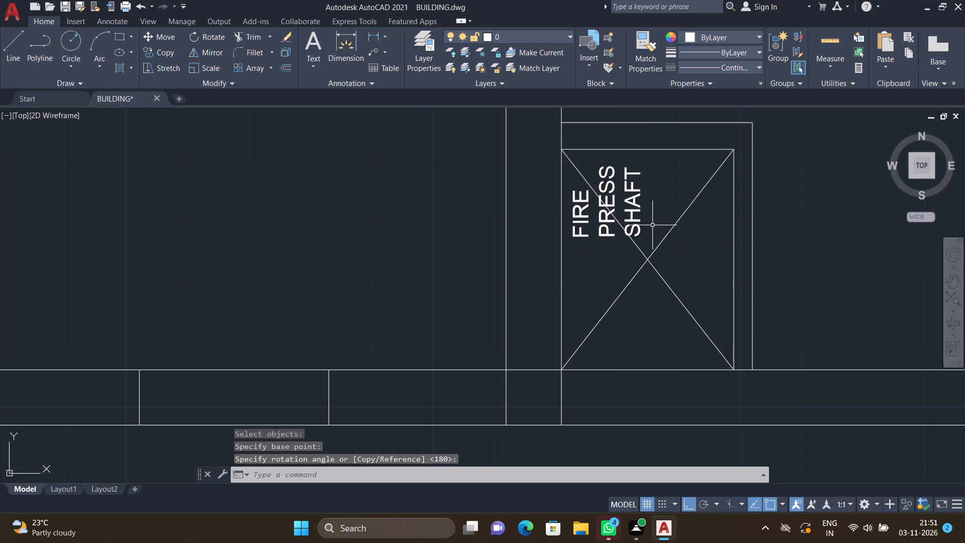
Move the rotated FIRE PRESS SHAFT label down and to the right, onto the centre of the shaft's cross.
key("F8")
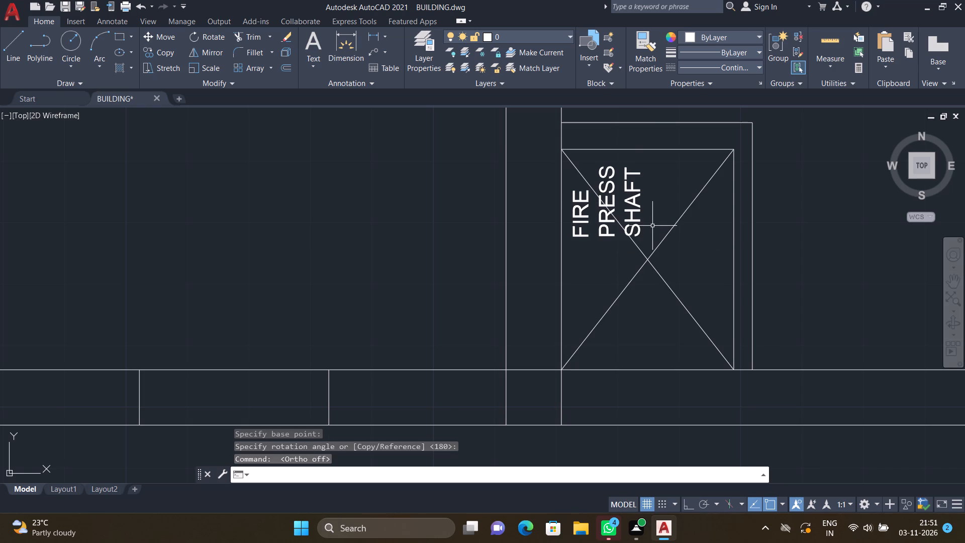
key("m")
key("Return")
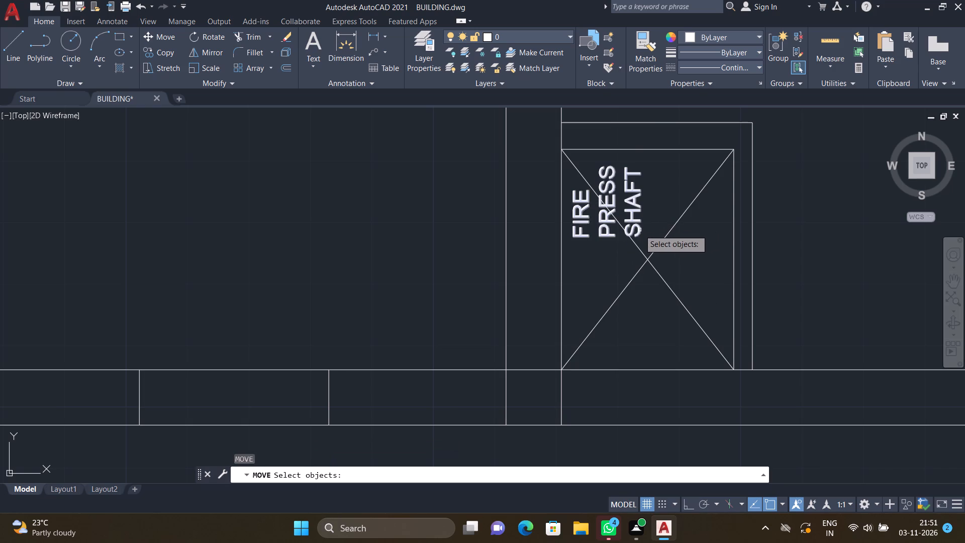
left_click(639, 230)
key("Return")
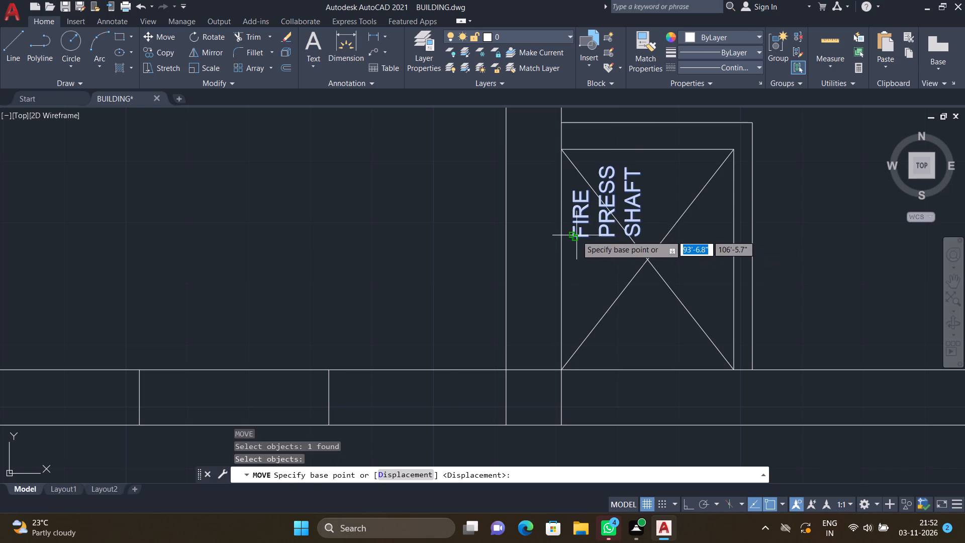
left_click(576, 234)
scroll(610, 280, "up", 2)
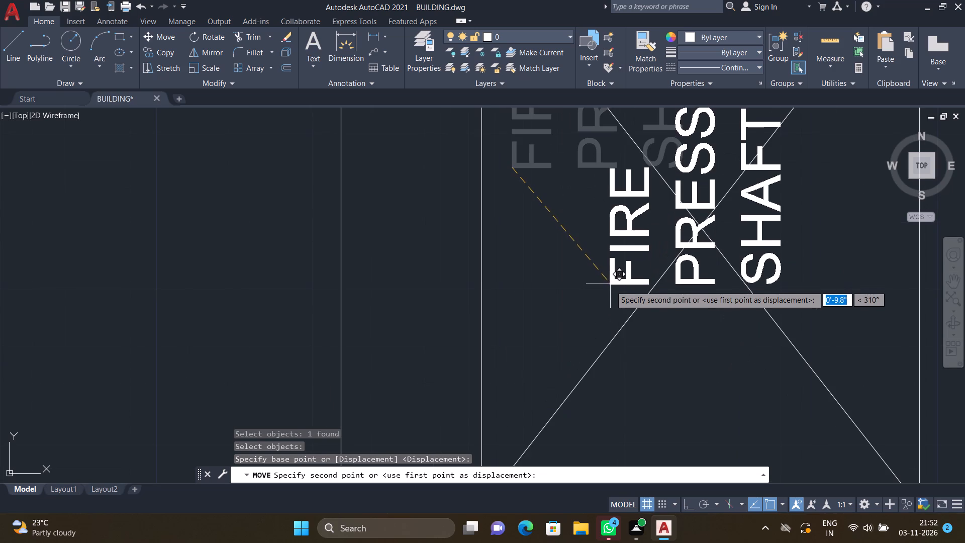
left_click(609, 299)
Add multiline text reading 6'6" WIDE CORRIDOR in the corridor between the staircase block and the row of apartments below.
scroll(594, 284, "down", 2)
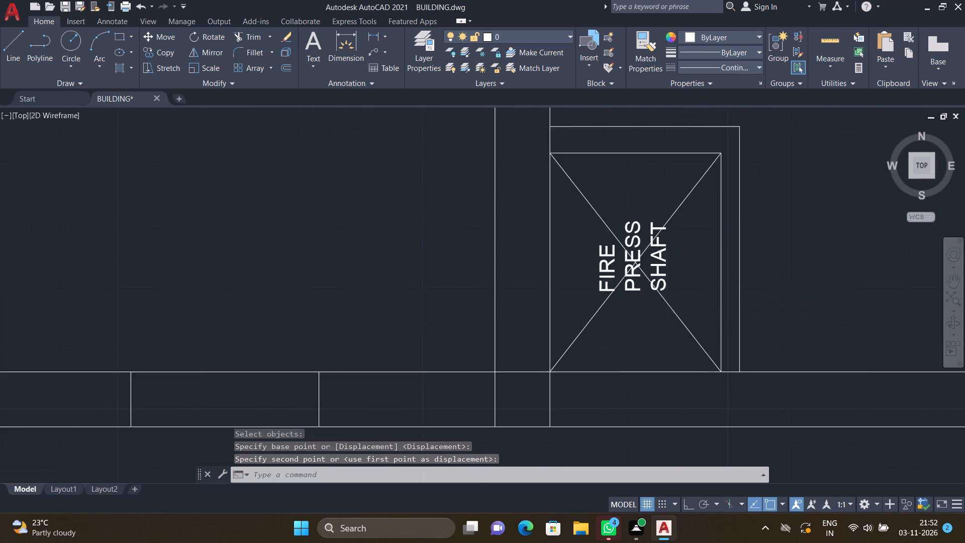
scroll(594, 284, "down", 1)
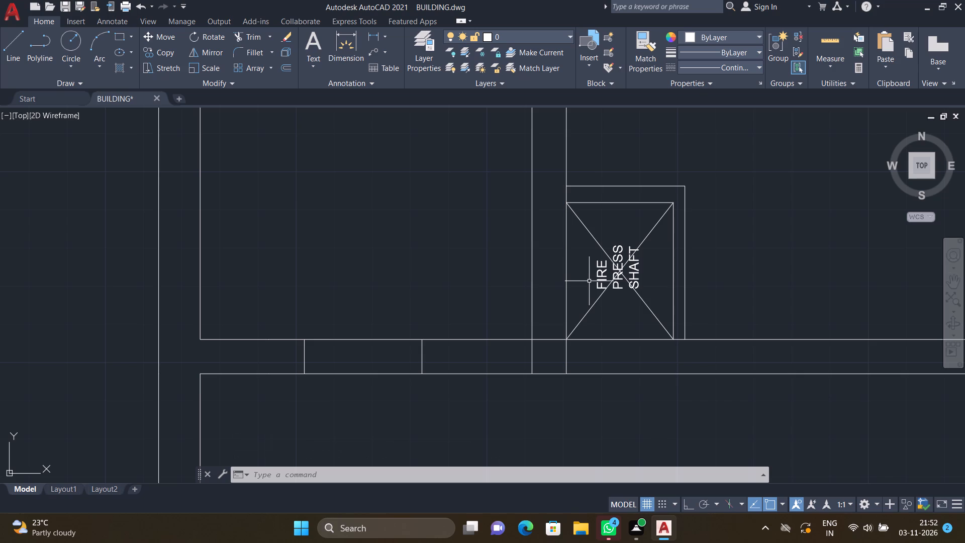
scroll(589, 290, "down", 4)
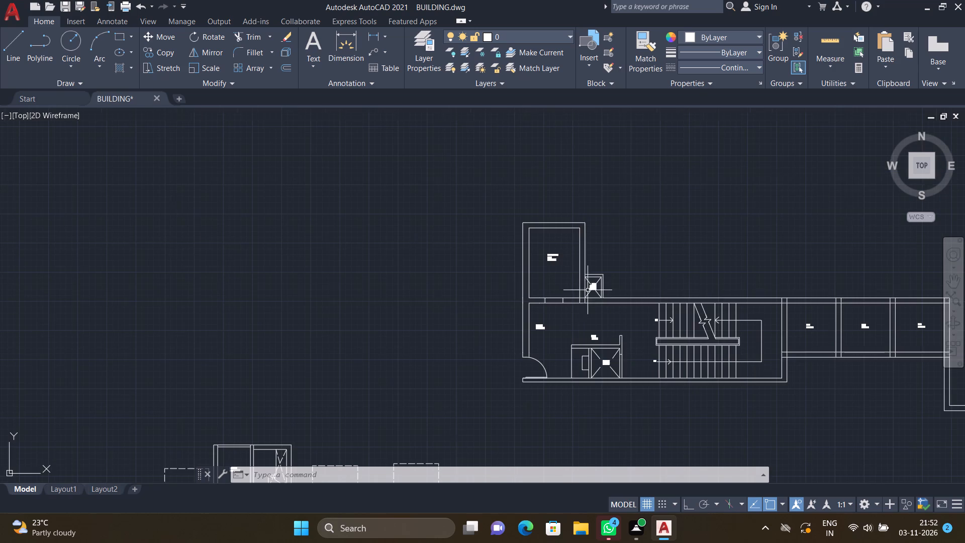
scroll(565, 293, "down", 2)
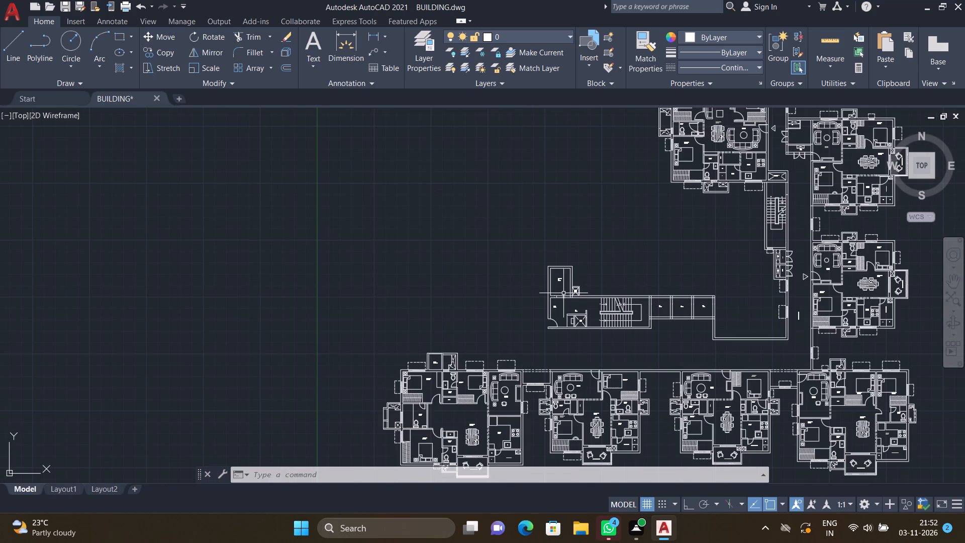
scroll(564, 278, "down", 1)
scroll(563, 283, "up", 2)
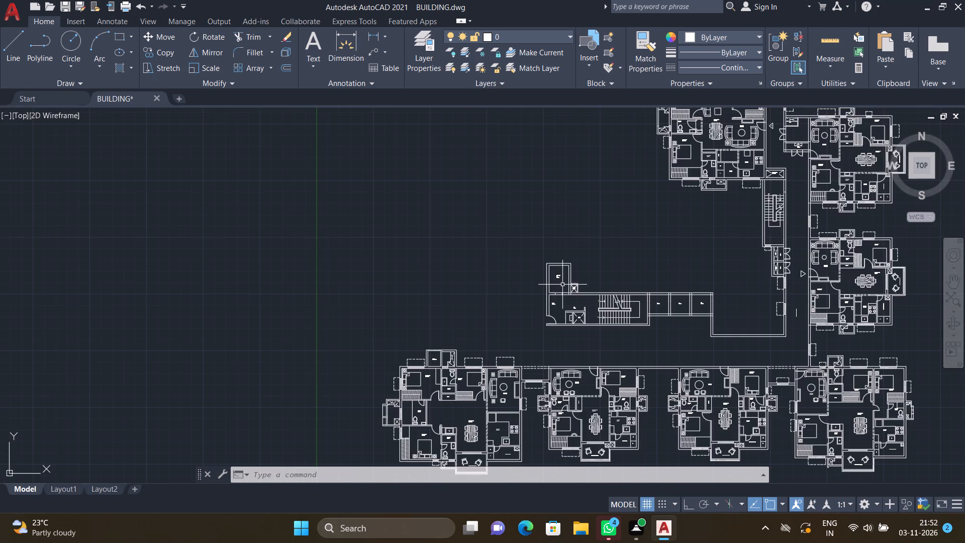
scroll(571, 293, "down", 2)
scroll(601, 336, "up", 4)
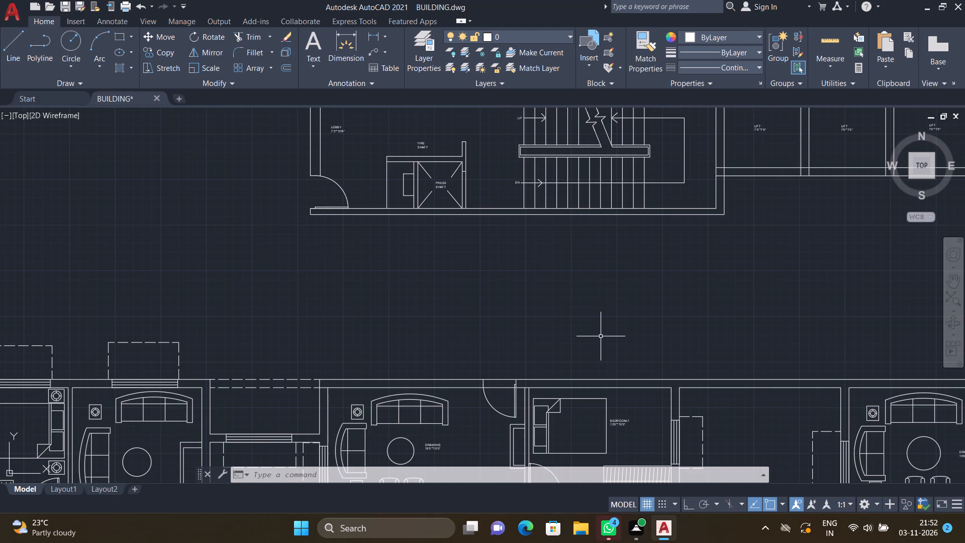
type("MT")
key("Return")
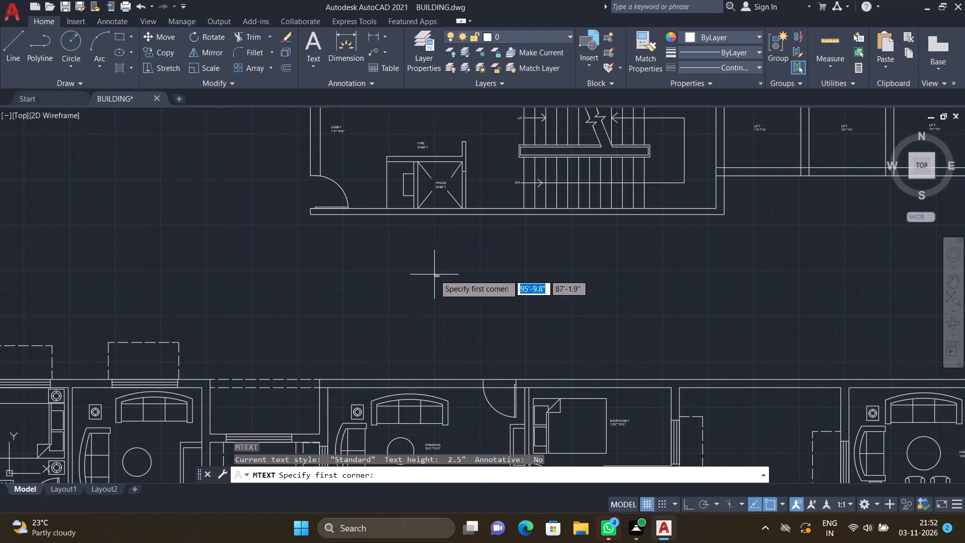
left_click_drag(430, 268, 445, 277)
left_click(724, 324)
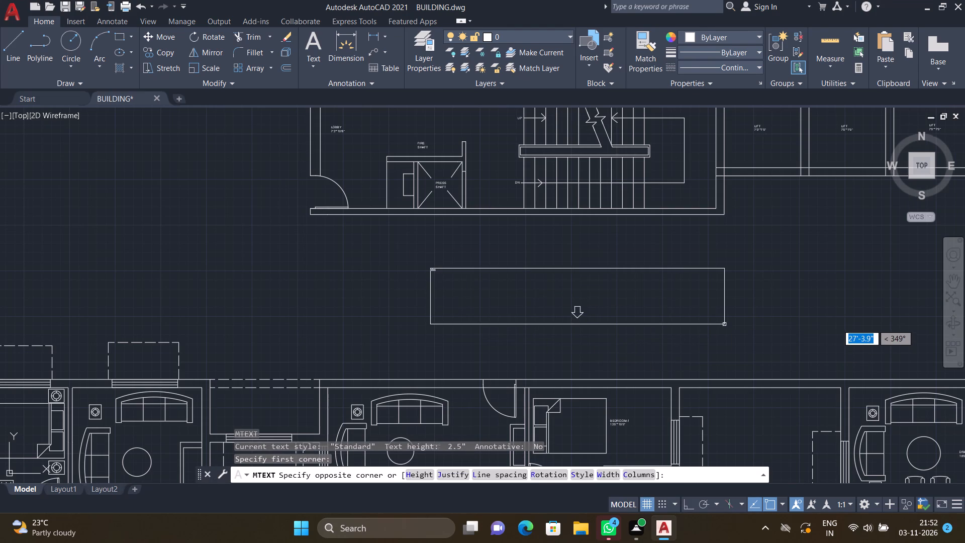
type("6'")
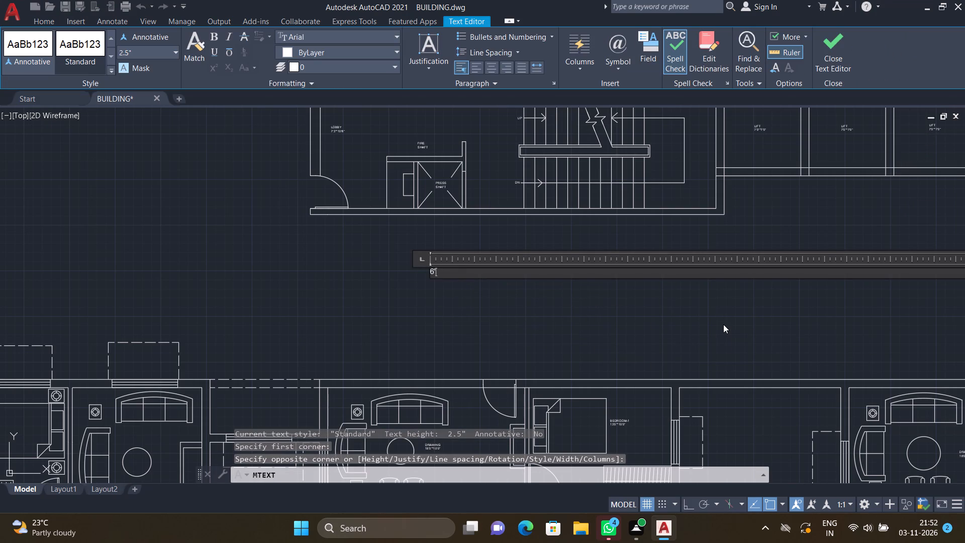
type("6\"")
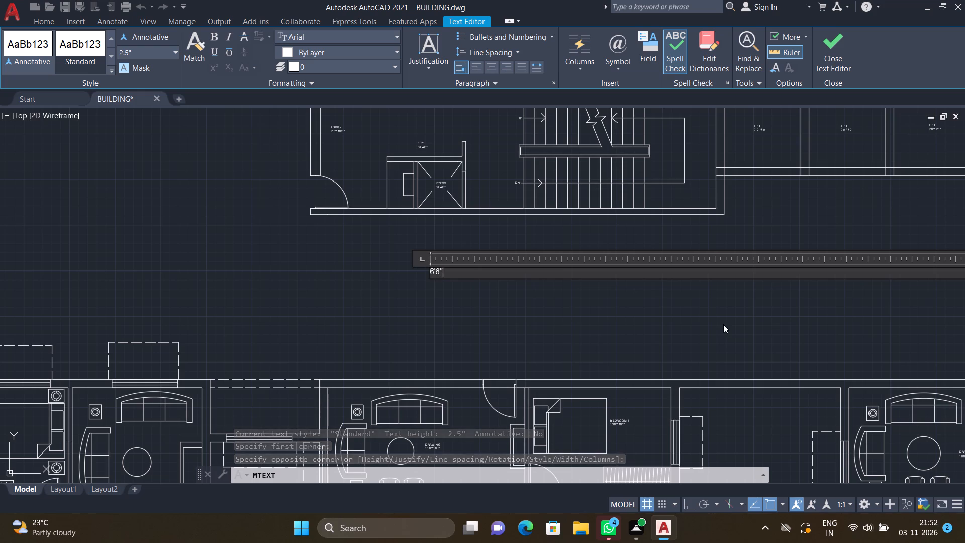
key("space")
type("WIDE")
key("space")
type("CORRI")
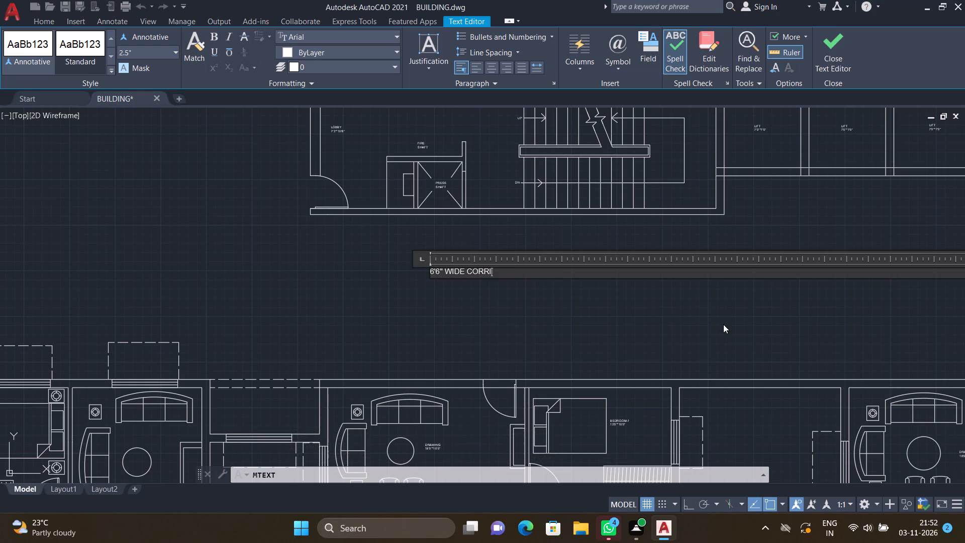
type("DOR")
key("Return")
key("Escape")
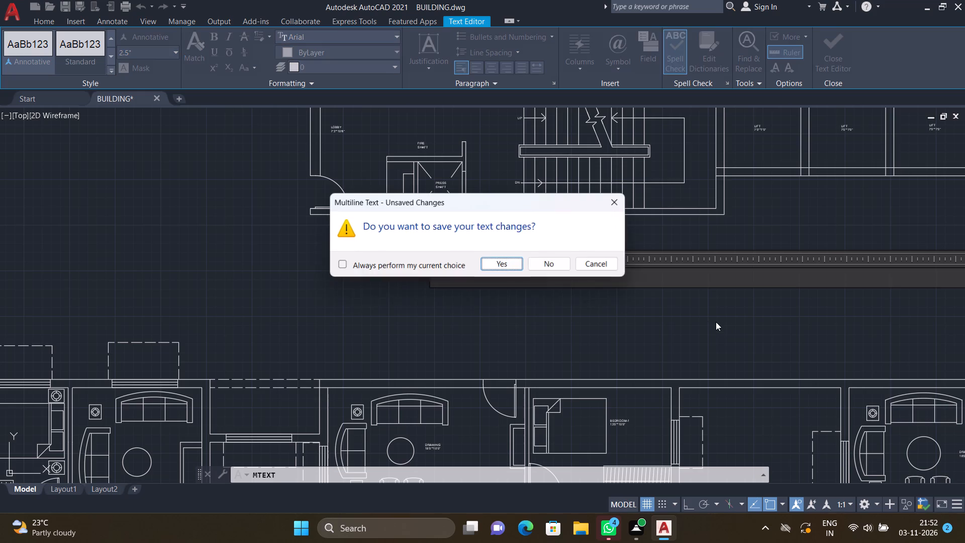
left_click(506, 267)
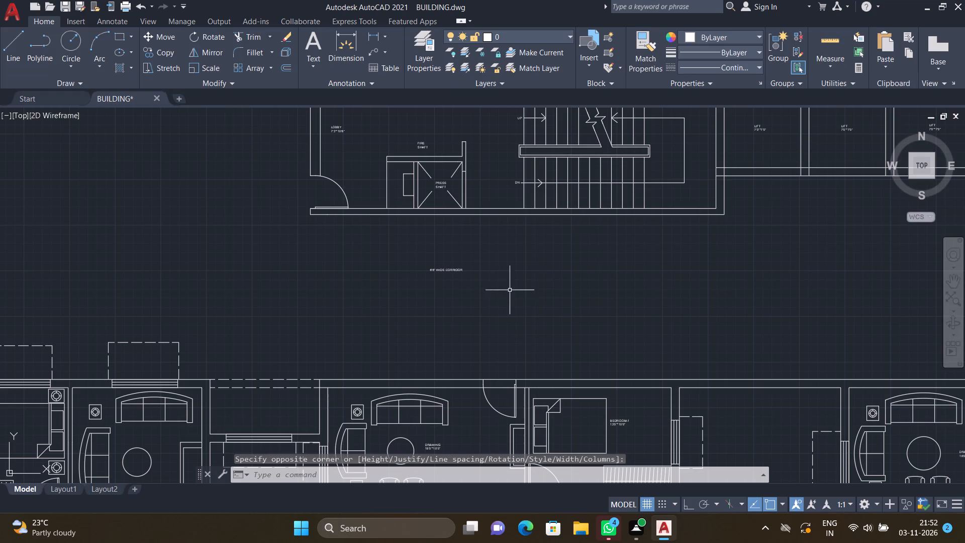
Move the 6'6" WIDE CORRIDOR label slightly down and to the right within the corridor.
scroll(467, 283, "up", 2)
key("m")
key("Return")
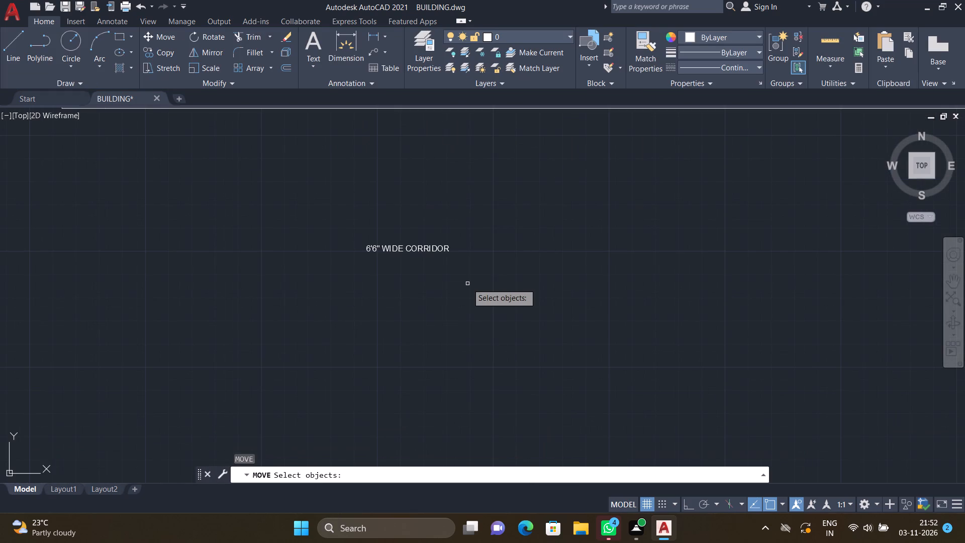
left_click_drag(477, 272, 472, 268)
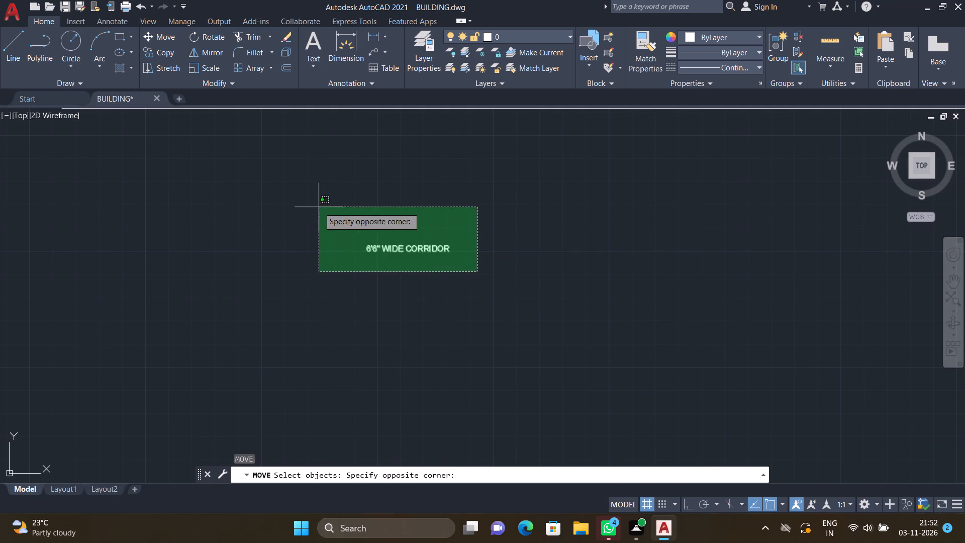
left_click(319, 207)
key("Return")
scroll(371, 247, "up", 1)
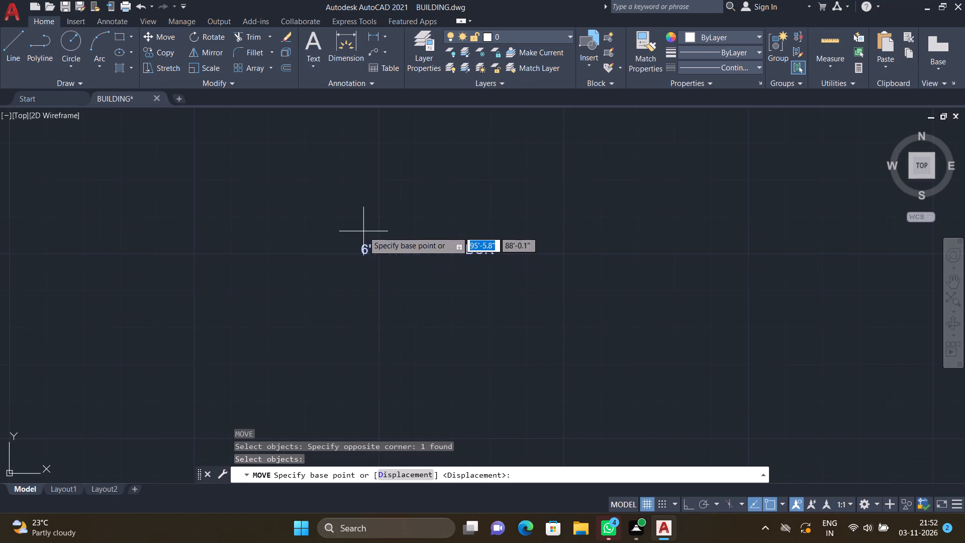
left_click(364, 241)
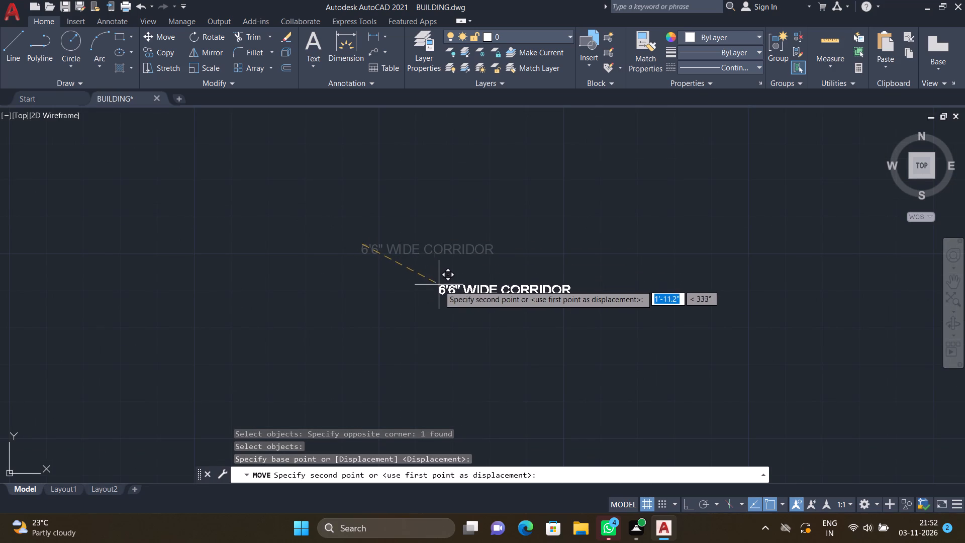
left_click(447, 293)
Draw a horizontal line just over 2' long in the corridor, above the entrance door of the apartment below the 6'6" WIDE CORRIDOR label.
scroll(464, 306, "down", 3)
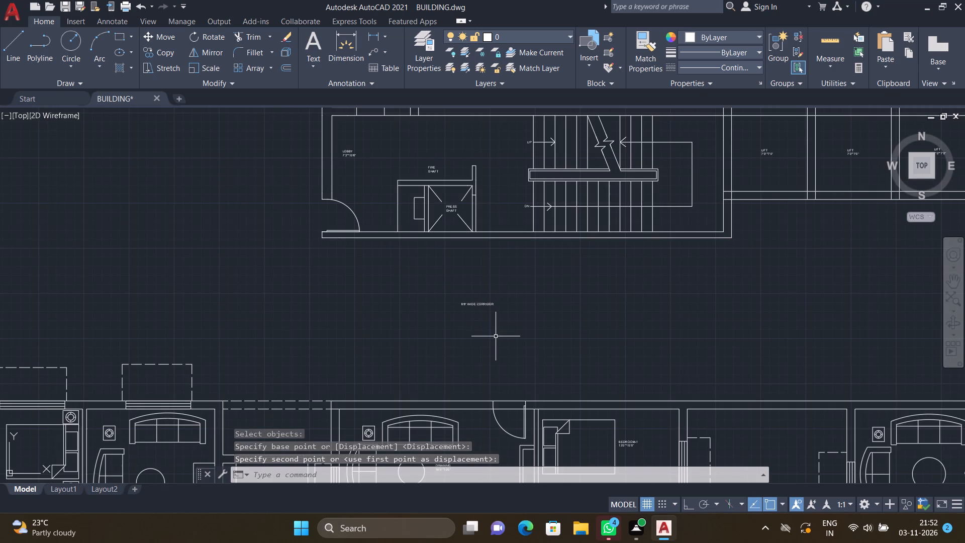
scroll(493, 331, "down", 2)
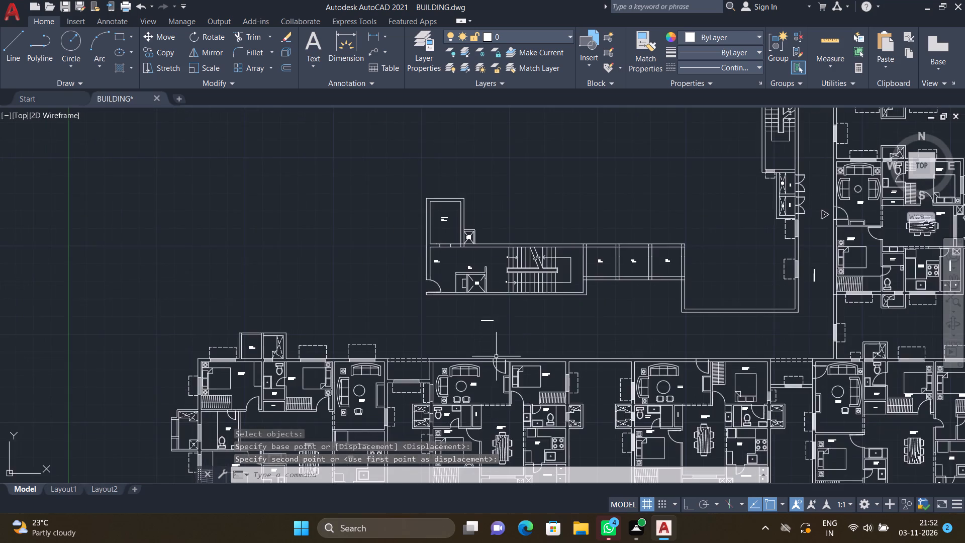
scroll(496, 356, "up", 4)
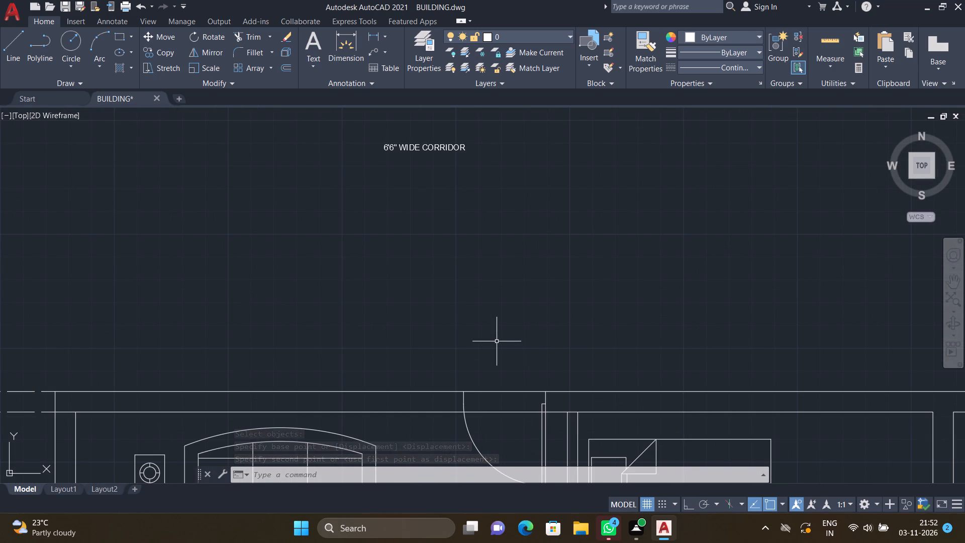
key("F8")
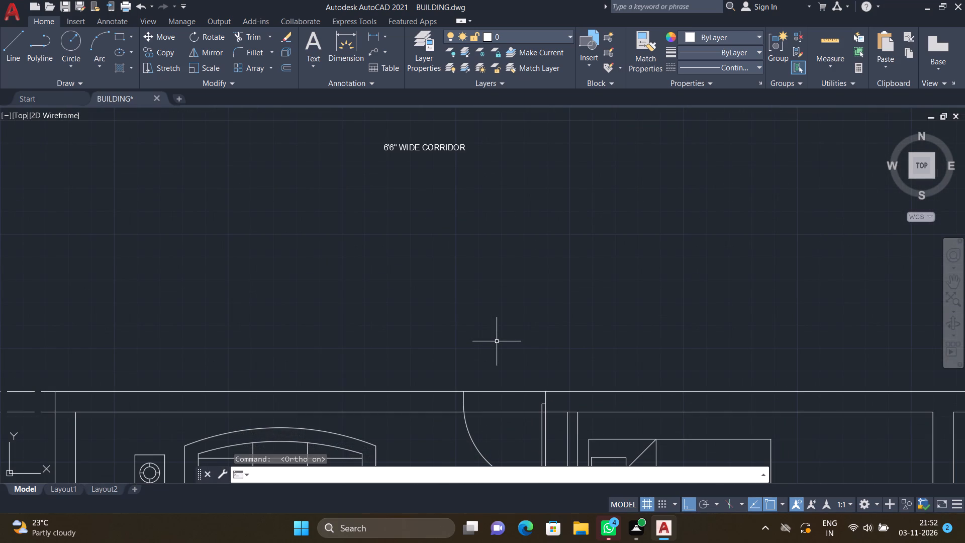
key("l")
key("Return")
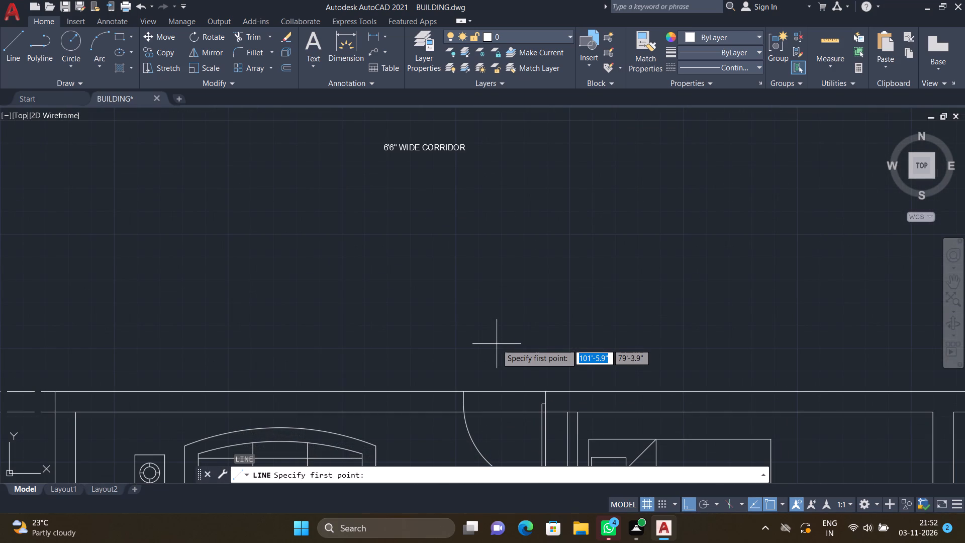
left_click(472, 331)
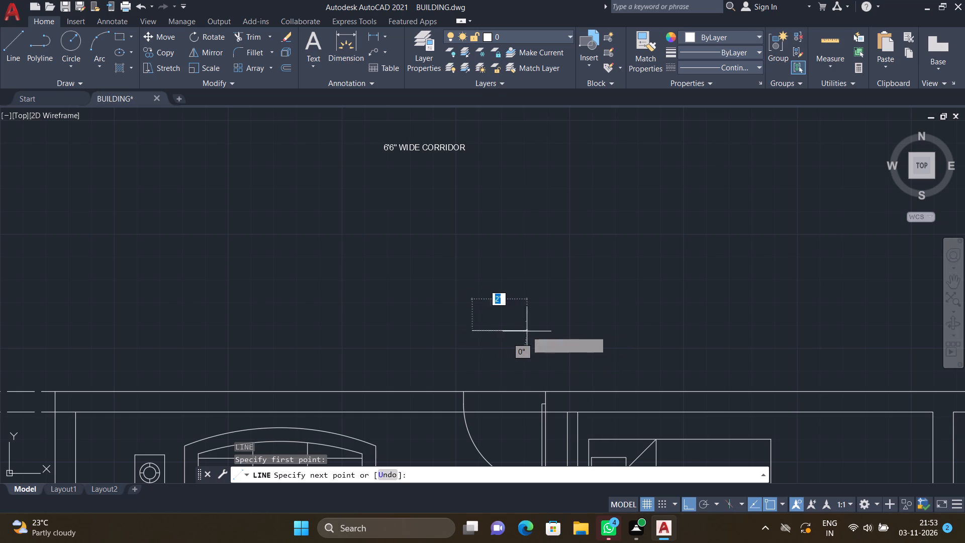
scroll(531, 334, "up", 1)
left_click(535, 333)
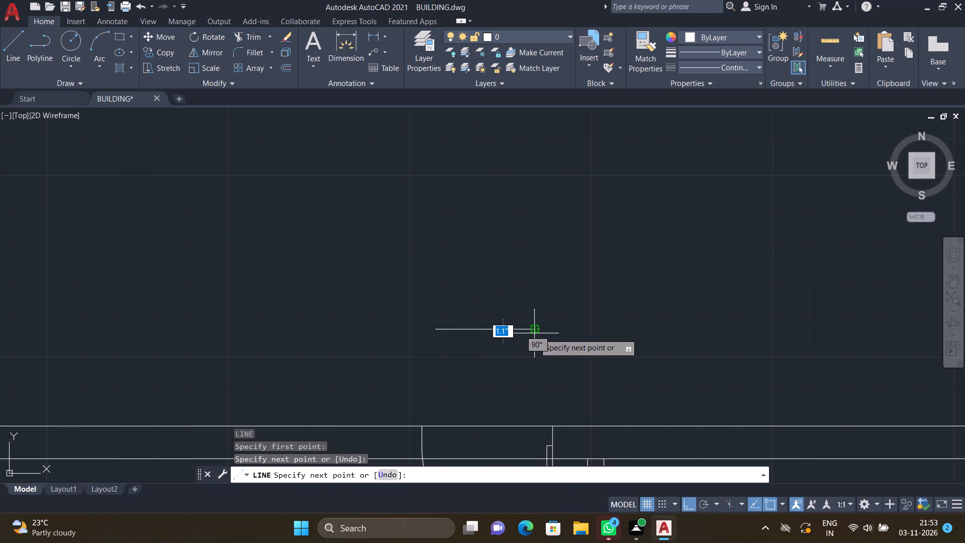
key("Return")
key("F8")
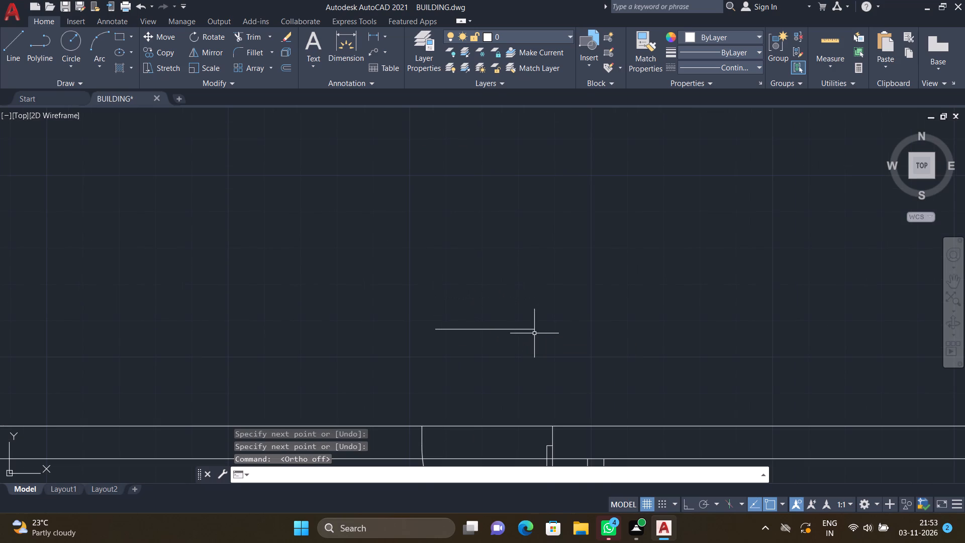
Draw two sloping lines, each about 2' long, from the horizontal line's ends to a point below, closing a downward-pointing triangle above the entrance.
key("l")
key("Return")
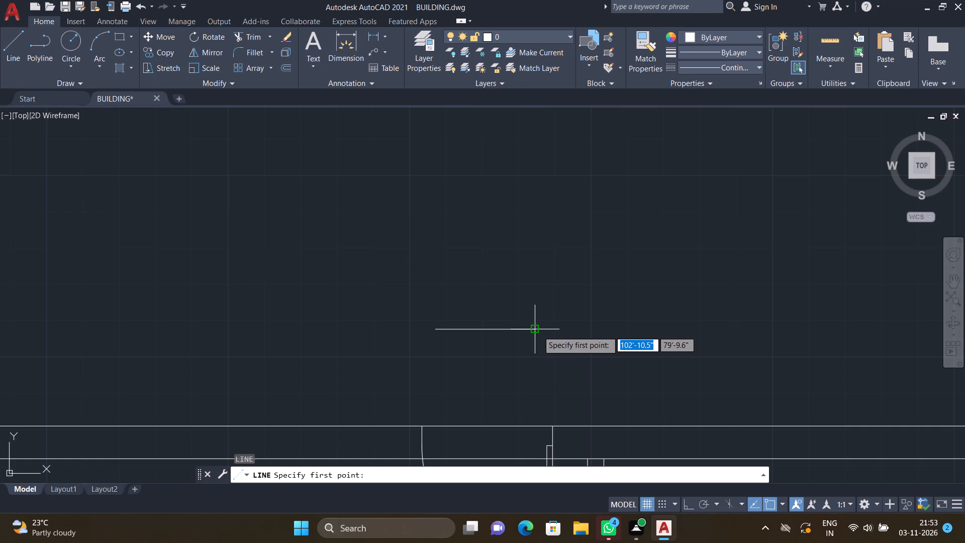
left_click(536, 331)
left_click(485, 402)
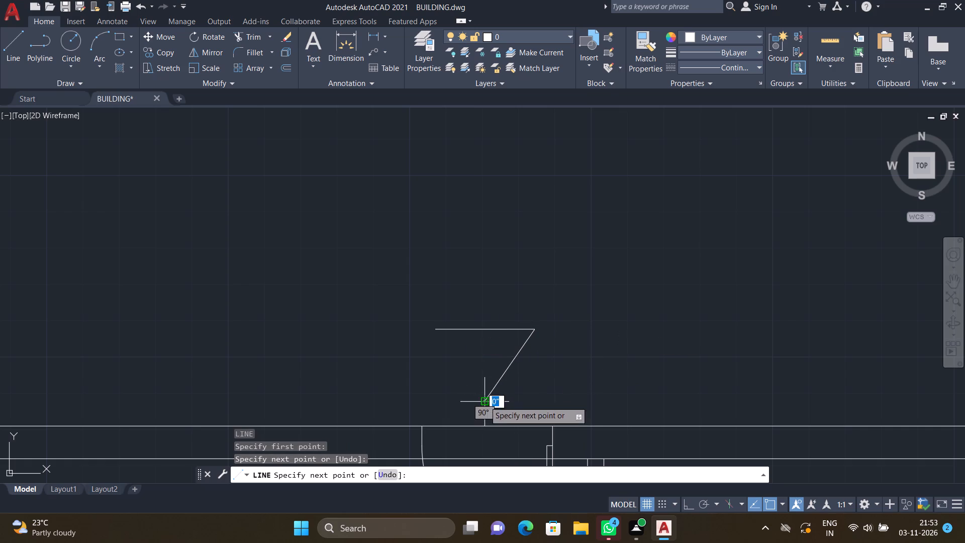
scroll(432, 336, "up", 1)
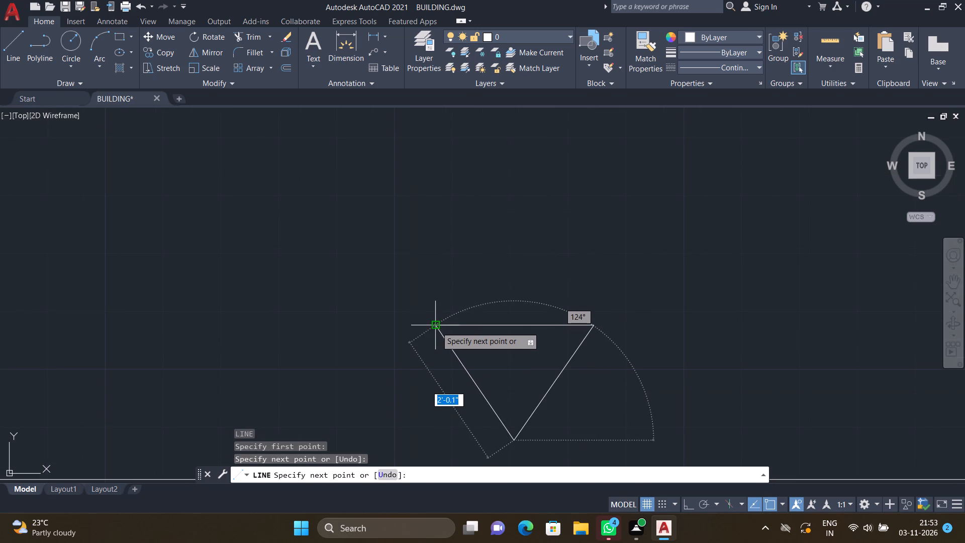
left_click(436, 327)
key("Return")
Add multiline text reading 1 inside the entrance triangle and save the text.
type("MT")
key("Return")
scroll(453, 346, "up", 2)
left_click(522, 344)
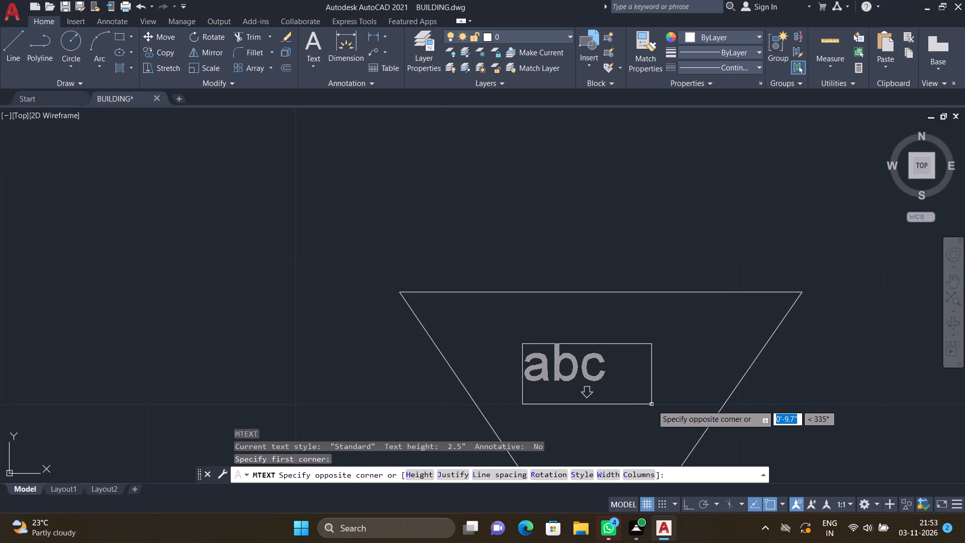
left_click(654, 410)
key("1")
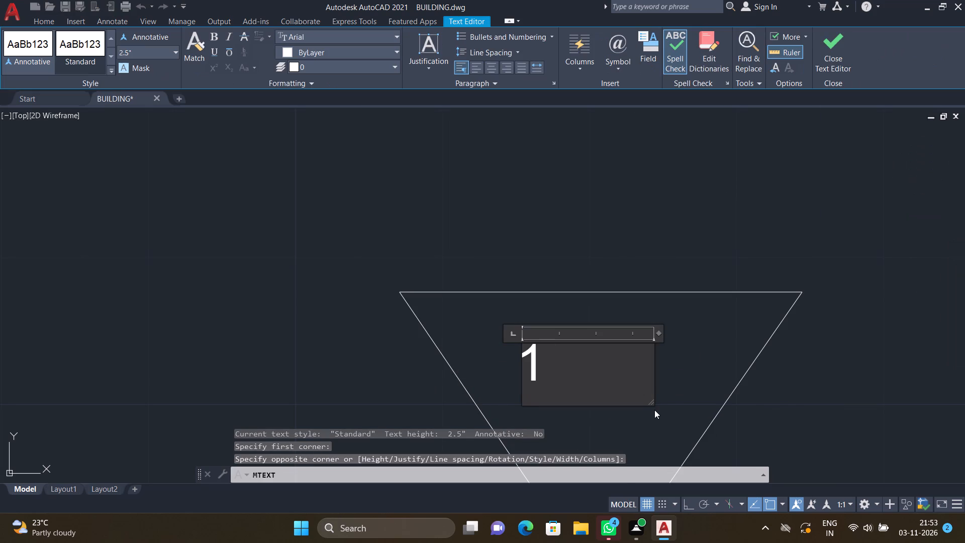
key("Return")
key("Escape")
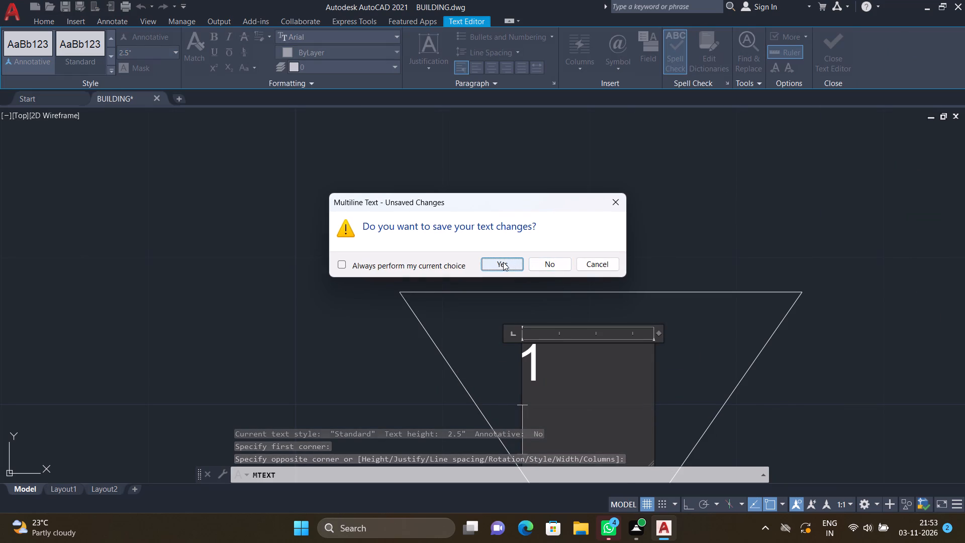
left_click(503, 262)
Move the number 1 about 3" right and slightly down to centre it in the entrance triangle.
key("m")
key("Return")
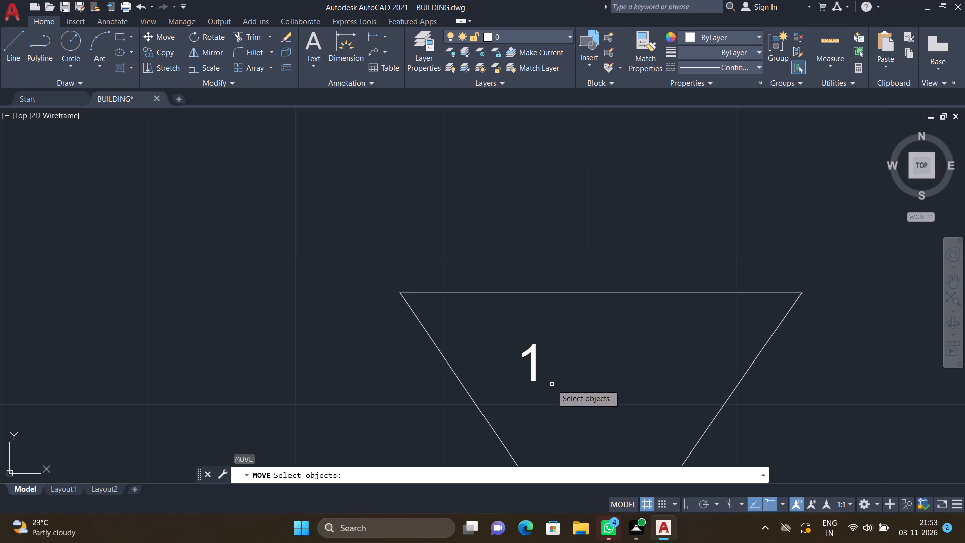
left_click_drag(547, 396, 542, 387)
left_click(513, 323)
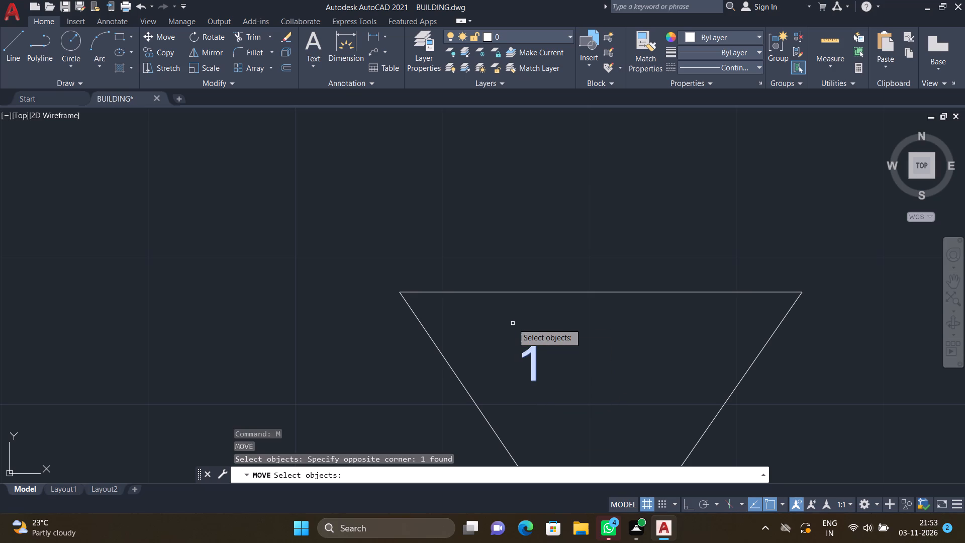
key("Return")
left_click(532, 376)
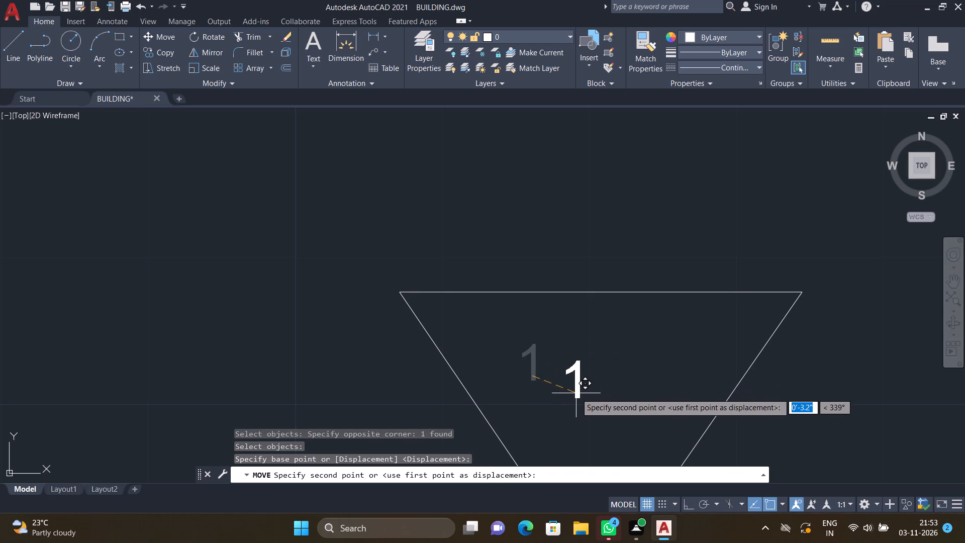
left_click(578, 395)
Add two-line multiline text LOBBY / 10'0"*5'6" in the recess with the dashed opening between the two apartments' DRAWING rooms.
scroll(576, 386, "down", 5)
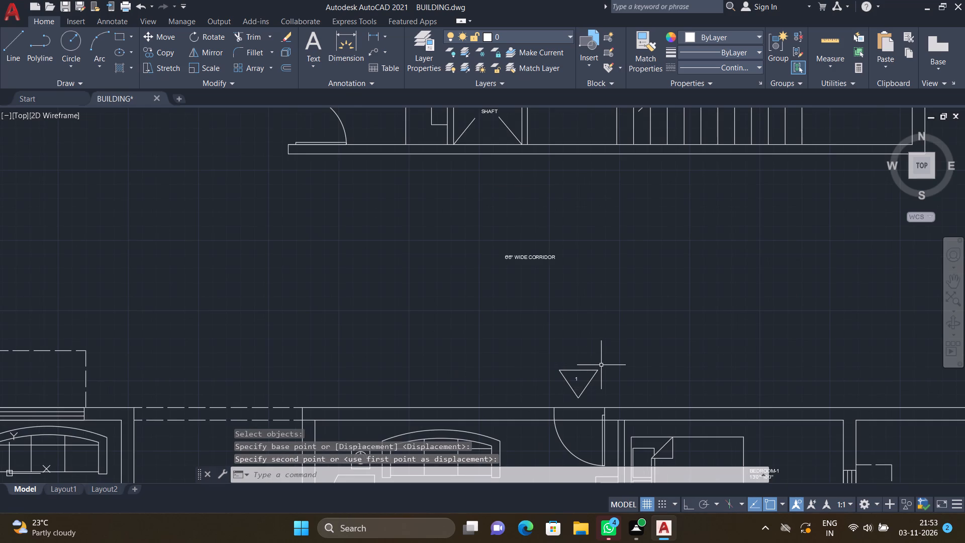
scroll(601, 365, "down", 5)
scroll(575, 398, "up", 4)
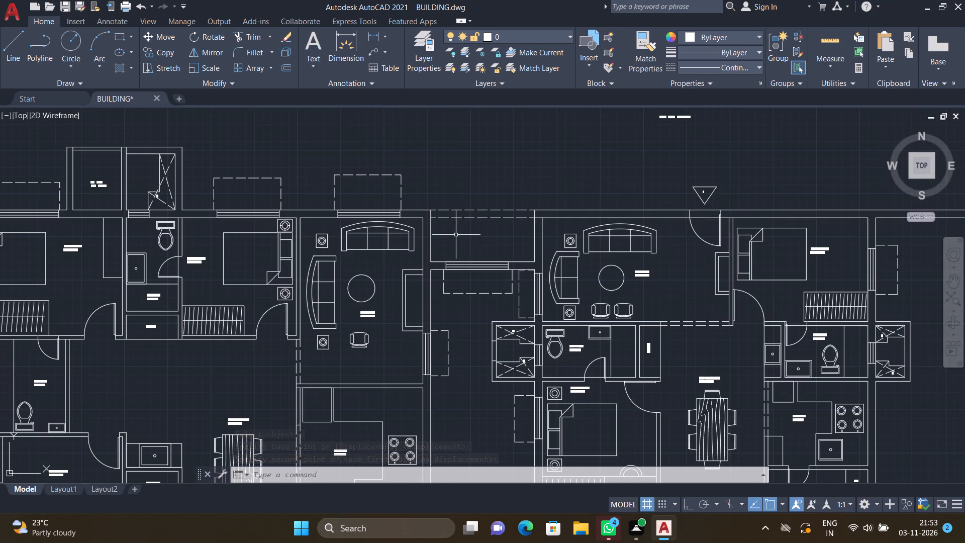
scroll(455, 235, "up", 2)
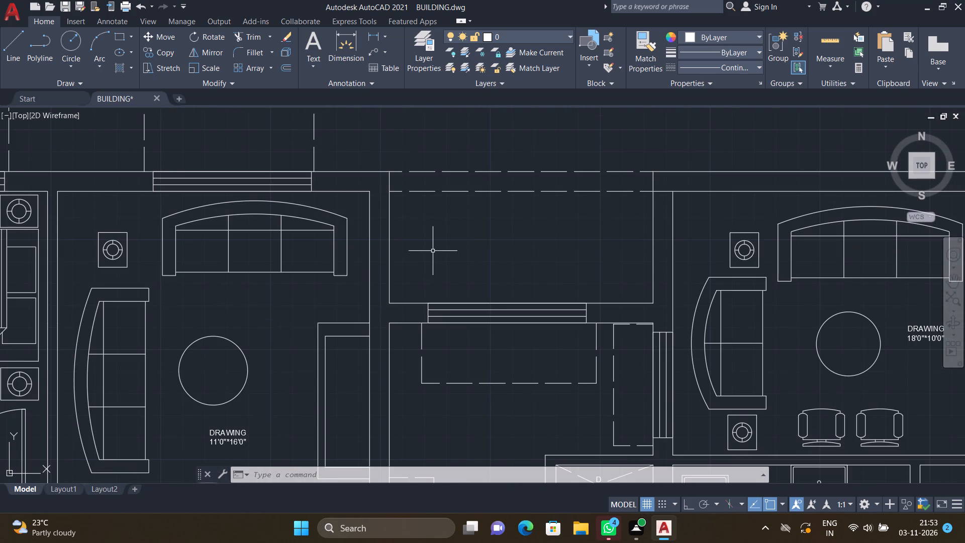
type("MT")
key("Return")
scroll(452, 223, "up", 1)
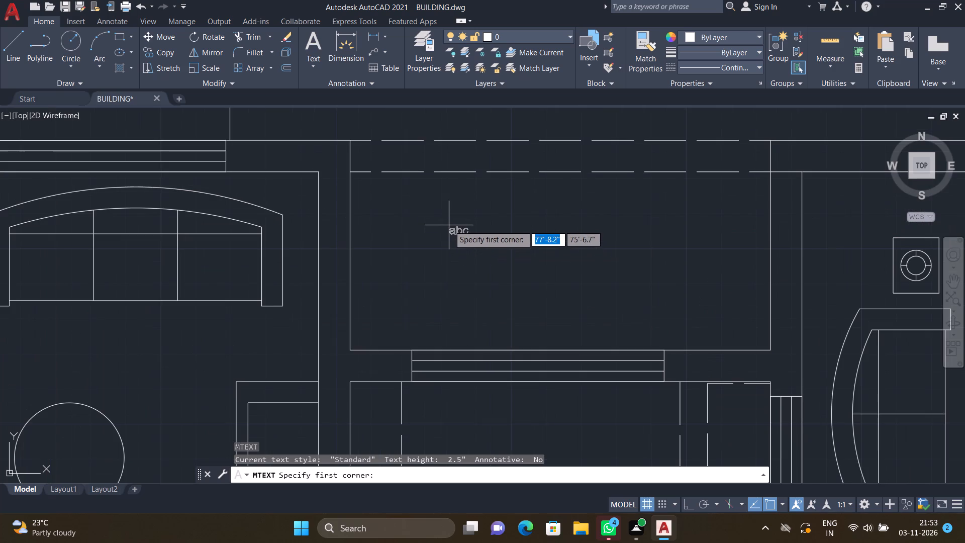
left_click(442, 220)
left_click(668, 299)
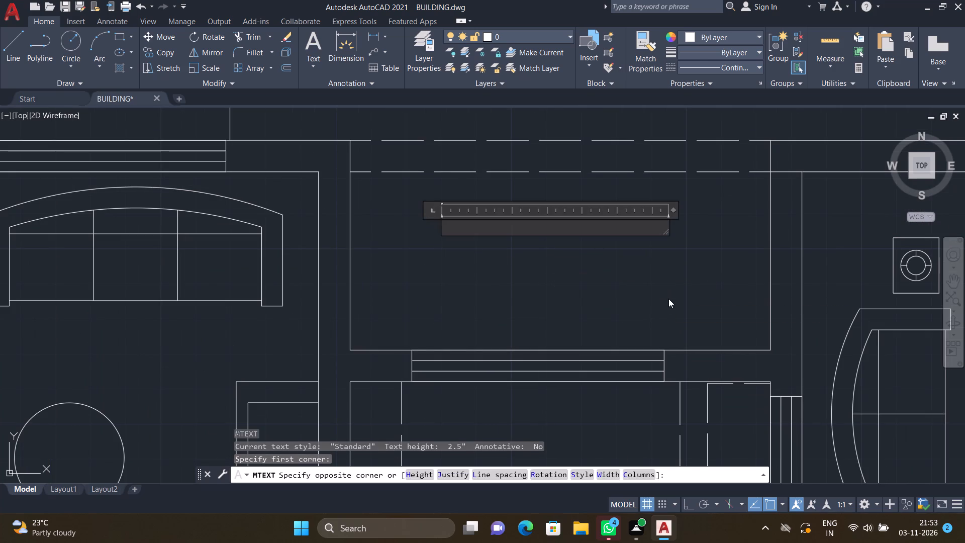
type("LOBBY")
key("Return")
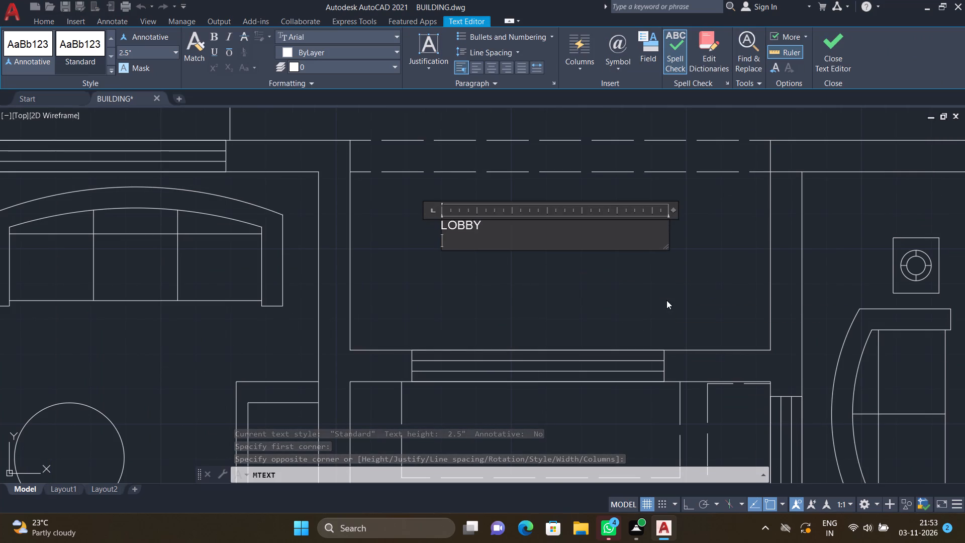
type("10'0\"*")
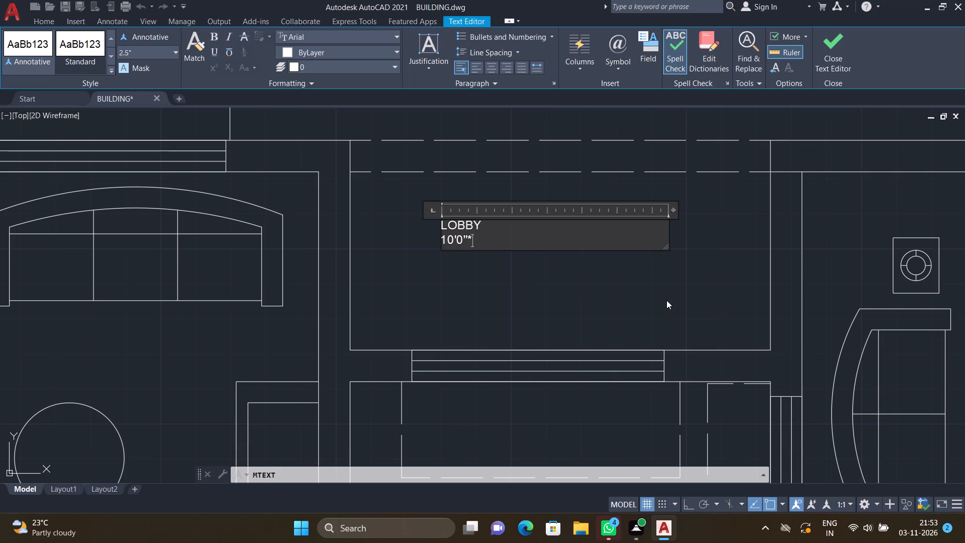
type("5'")
type("6\"")
key("Return")
key("Escape")
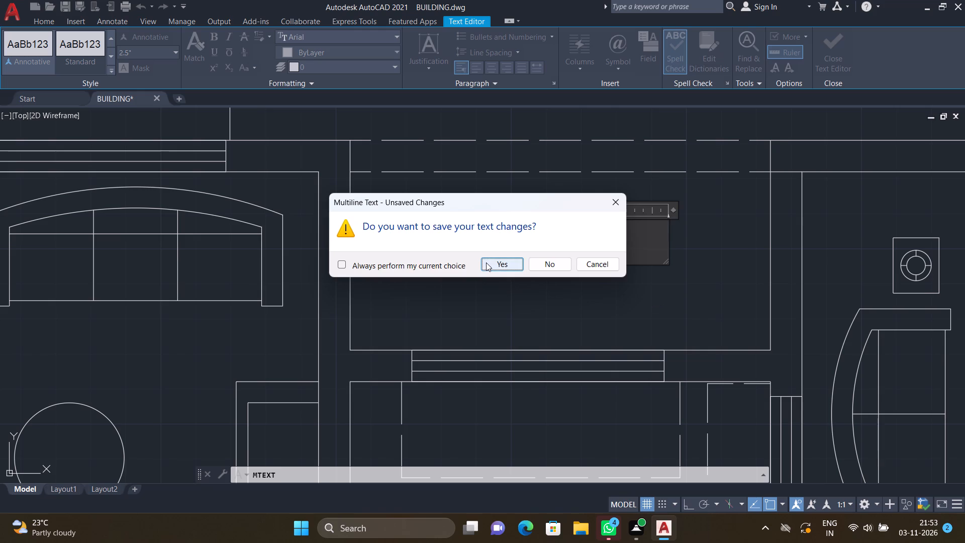
left_click(486, 262)
Move the LOBBY 10'0"*5'6" label about 2'-4" right and slightly down, toward the middle of the recess.
key("m")
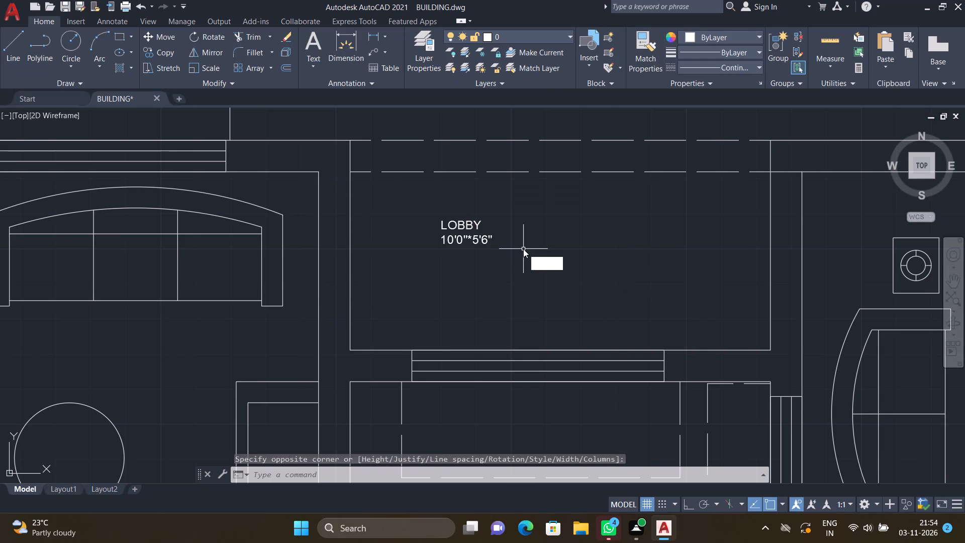
key("Return")
left_click_drag(511, 267, 502, 262)
left_click(401, 200)
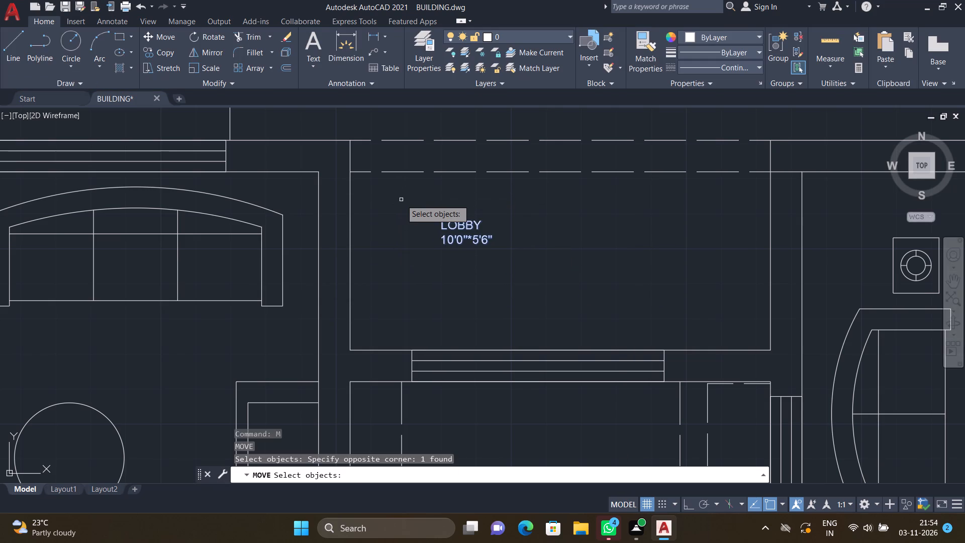
key("Return")
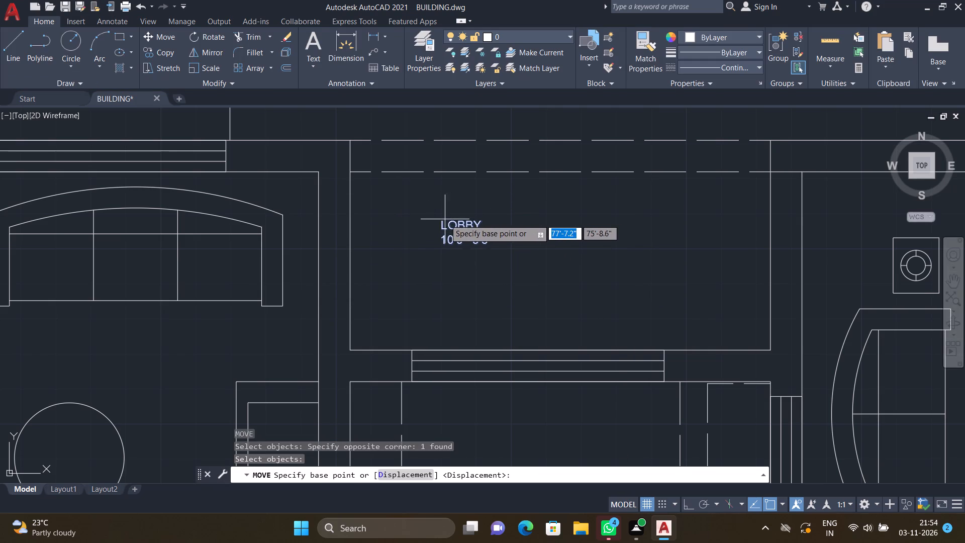
left_click(442, 224)
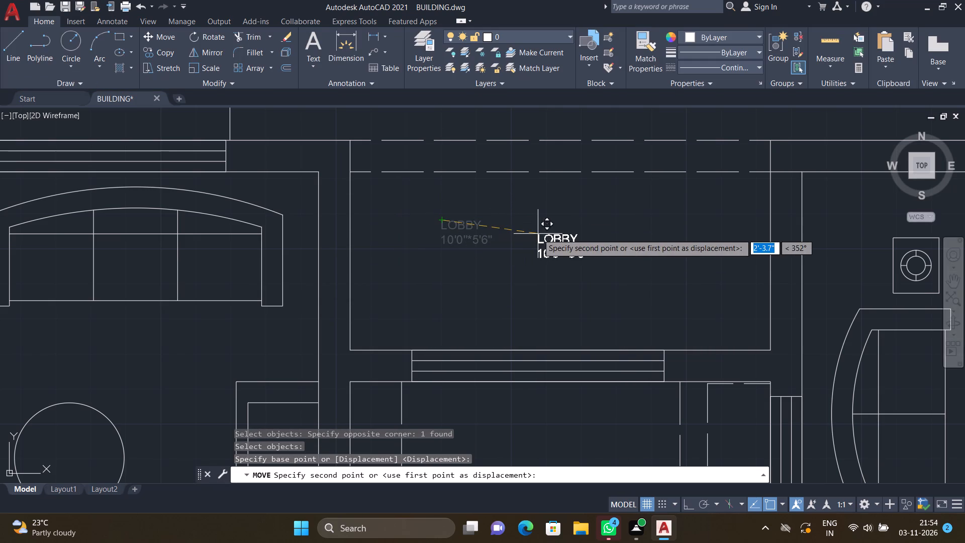
left_click(538, 234)
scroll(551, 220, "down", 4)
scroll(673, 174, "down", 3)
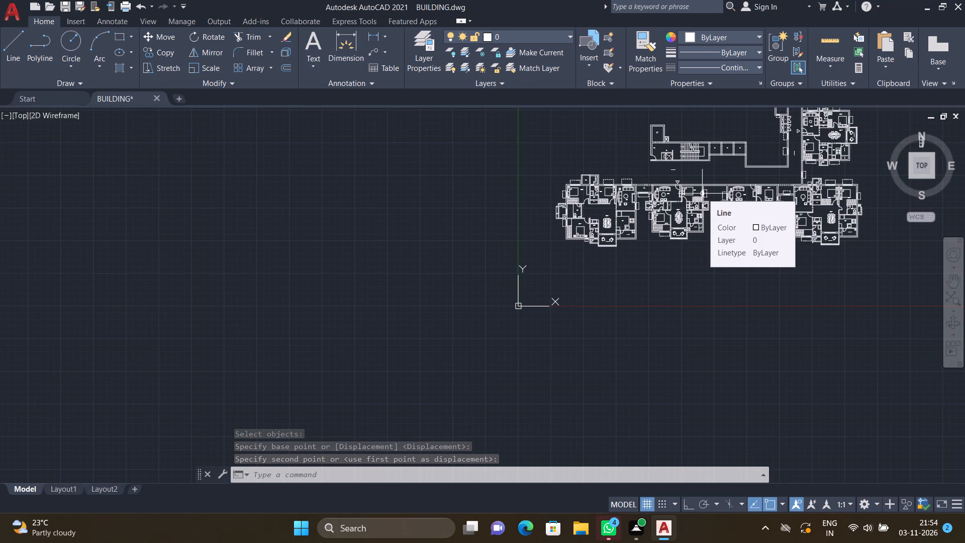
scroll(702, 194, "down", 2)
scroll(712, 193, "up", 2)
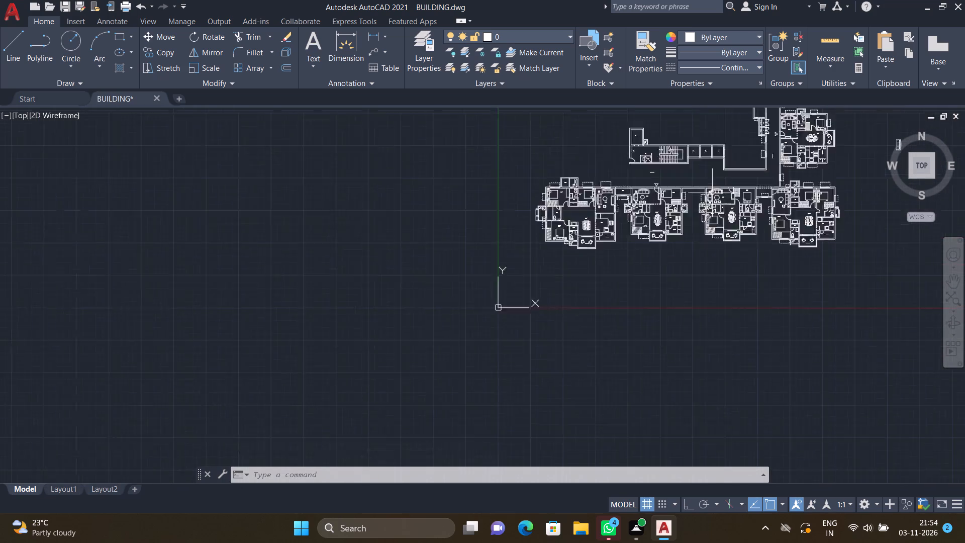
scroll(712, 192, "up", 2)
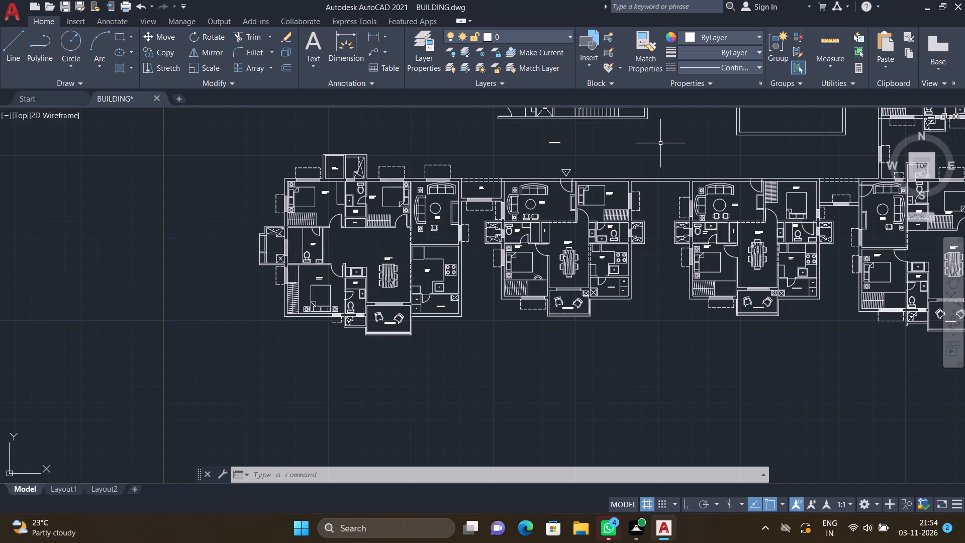
Draw a horizontal line about 3'-11" long in the corridor above the entrance door of the bottom row's third apartment.
scroll(659, 142, "down", 1)
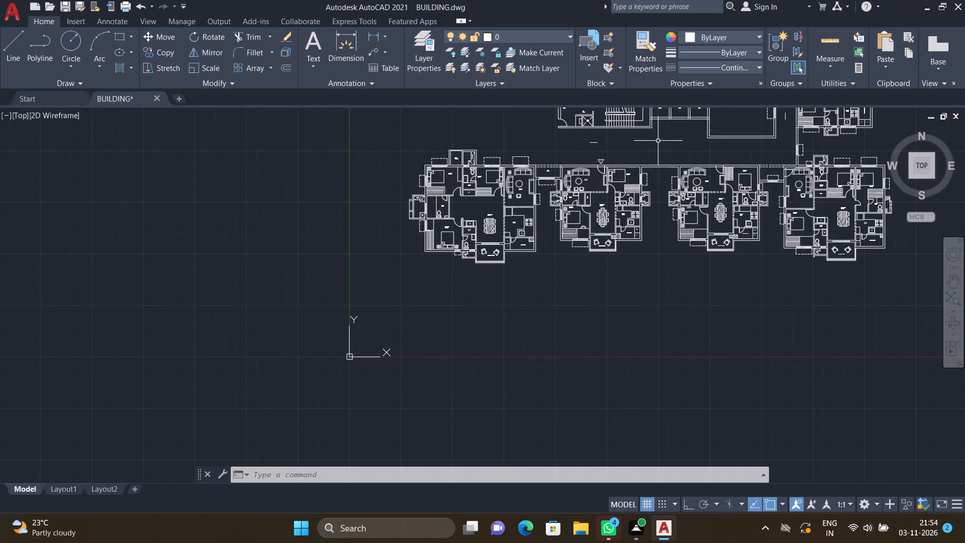
scroll(634, 140, "up", 1)
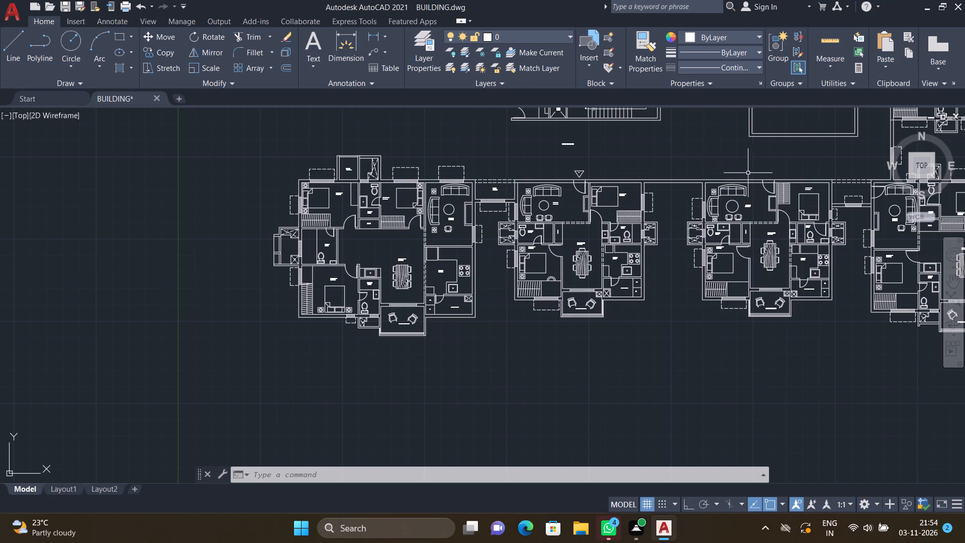
scroll(784, 175, "up", 2)
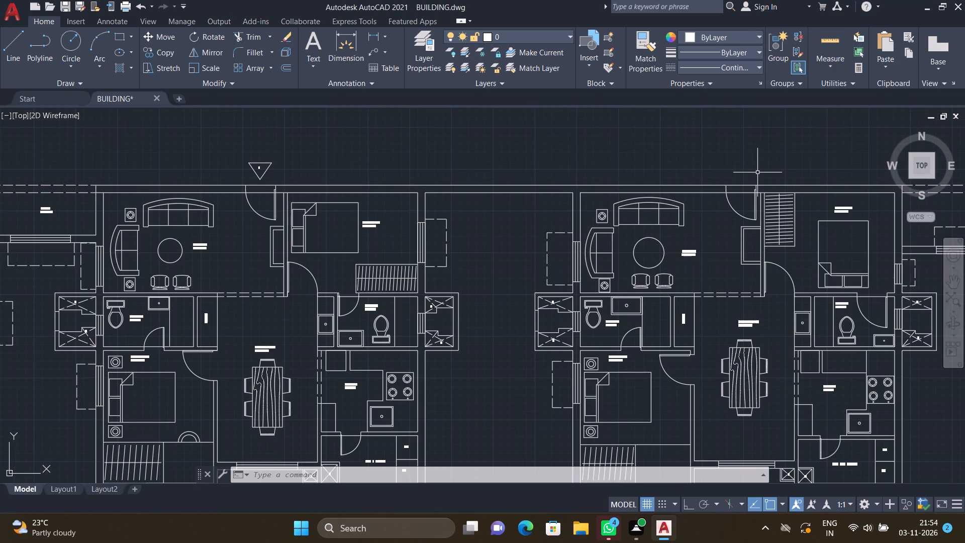
key("l")
key("Return")
key("F8")
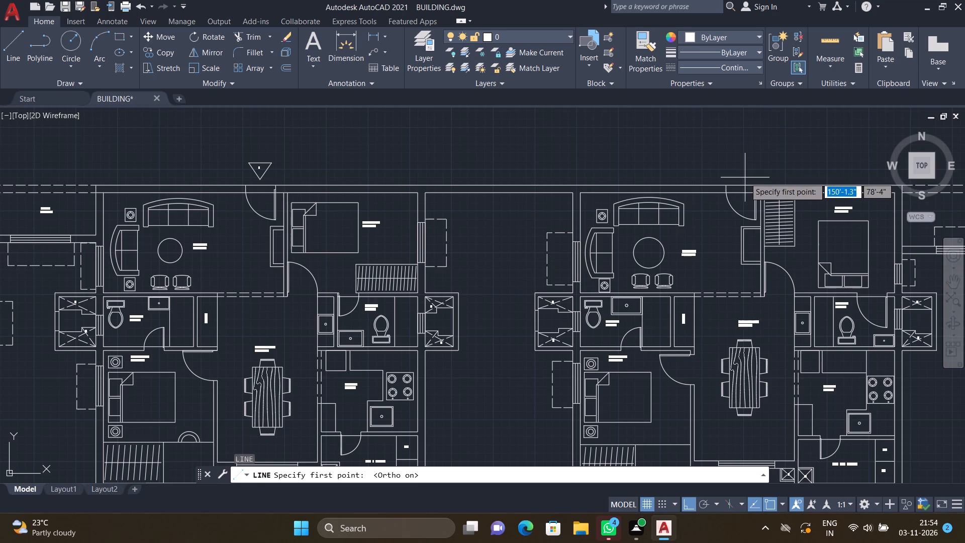
scroll(740, 177, "down", 3)
scroll(736, 171, "up", 3)
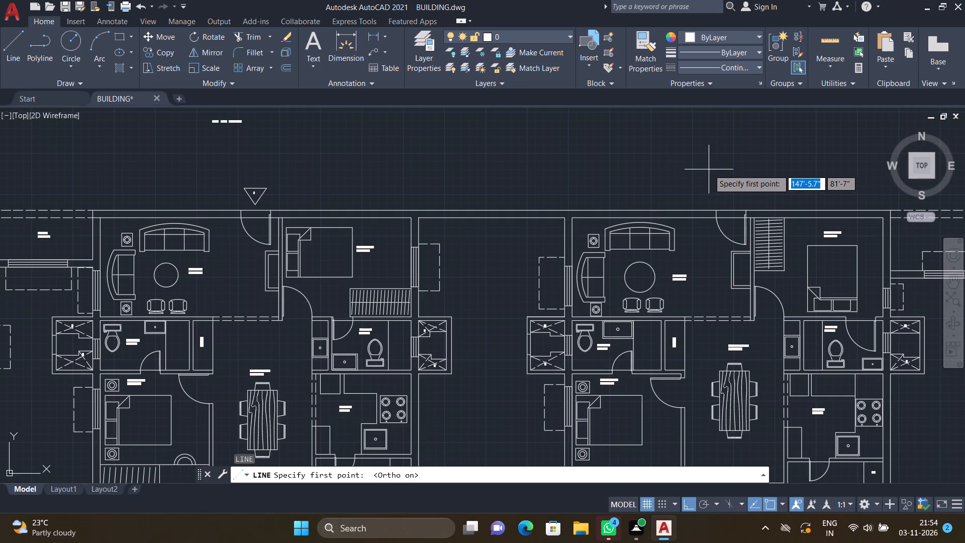
left_click(710, 164)
scroll(752, 166, "up", 1)
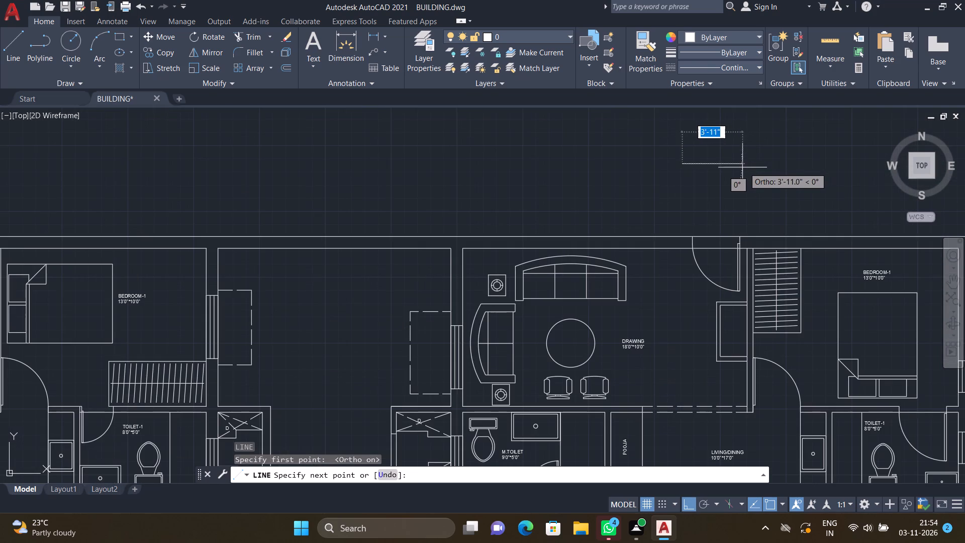
left_click(742, 166)
key("Return")
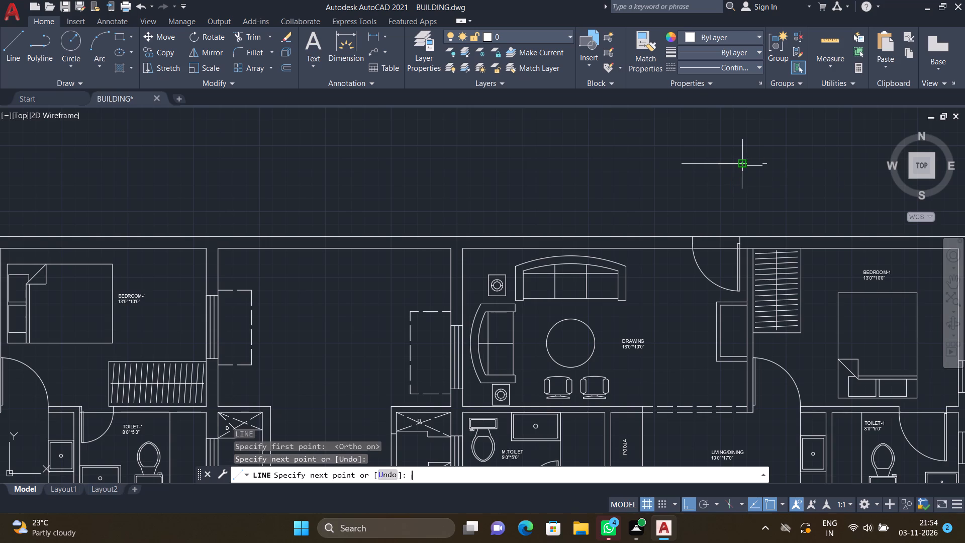
Draw two sloping lines from the horizontal line's ends, meeting below it, to form a downward-pointing entrance triangle above the door.
key("F8")
key("l")
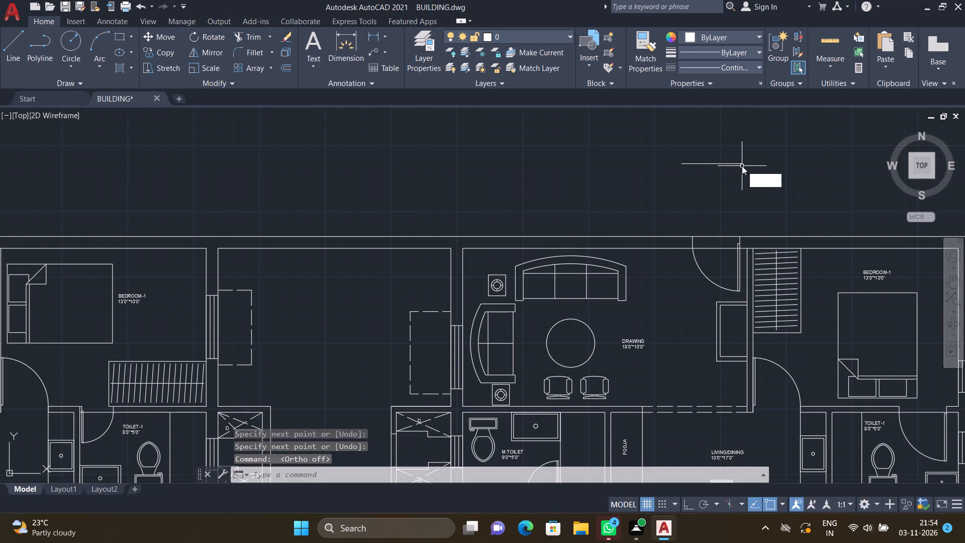
key("Return")
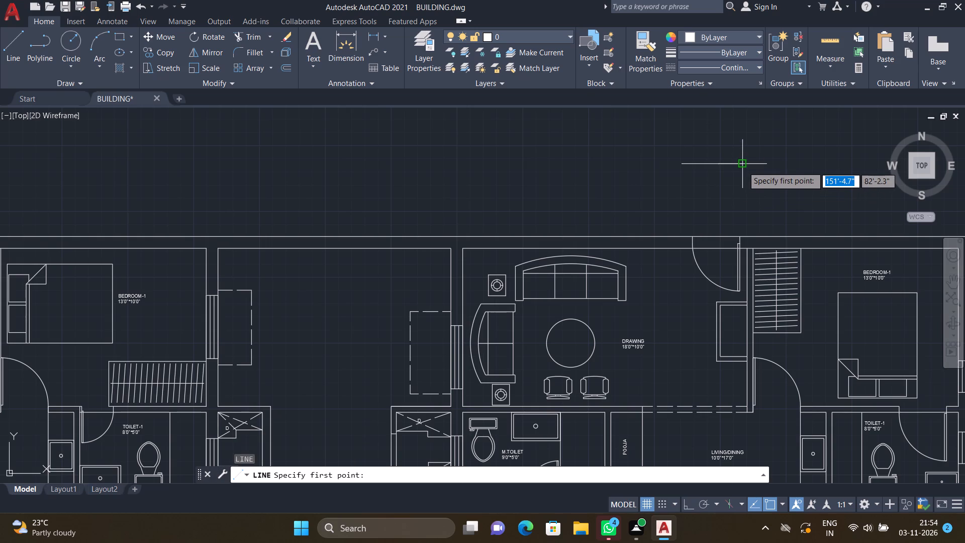
left_click(742, 167)
scroll(721, 207, "up", 2)
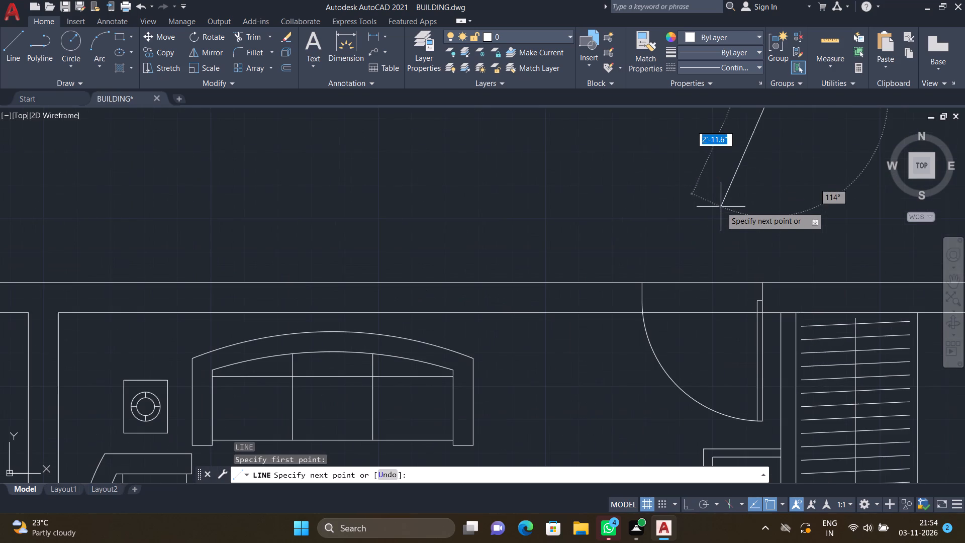
scroll(716, 209, "down", 2)
left_click(710, 207)
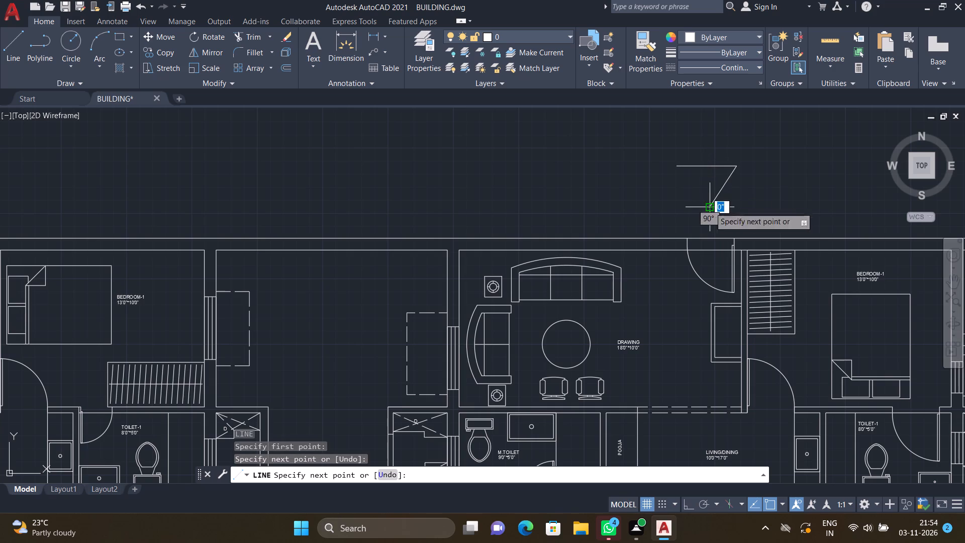
scroll(685, 177, "up", 1)
left_click(670, 161)
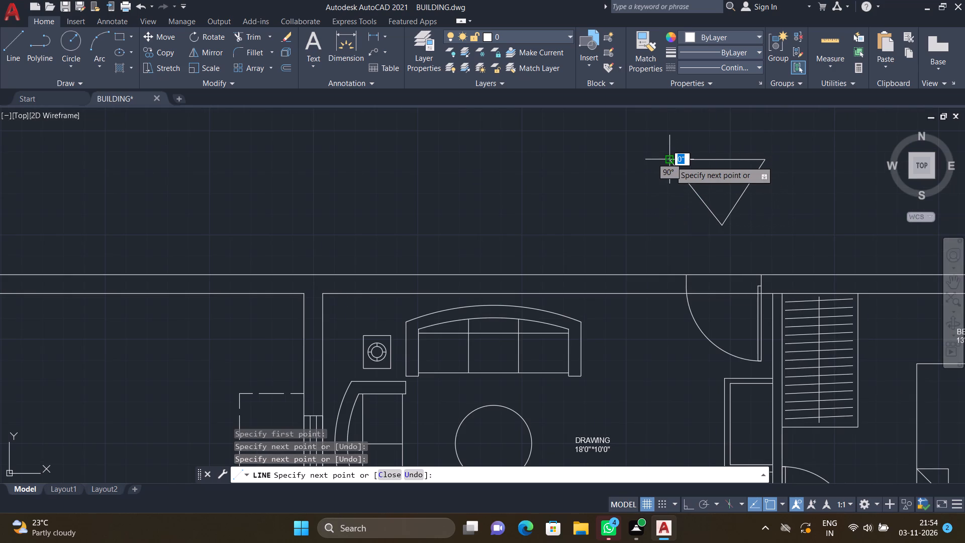
key("Return")
Add multiline text reading 10 inside the new entrance triangle and save the text.
type("MT")
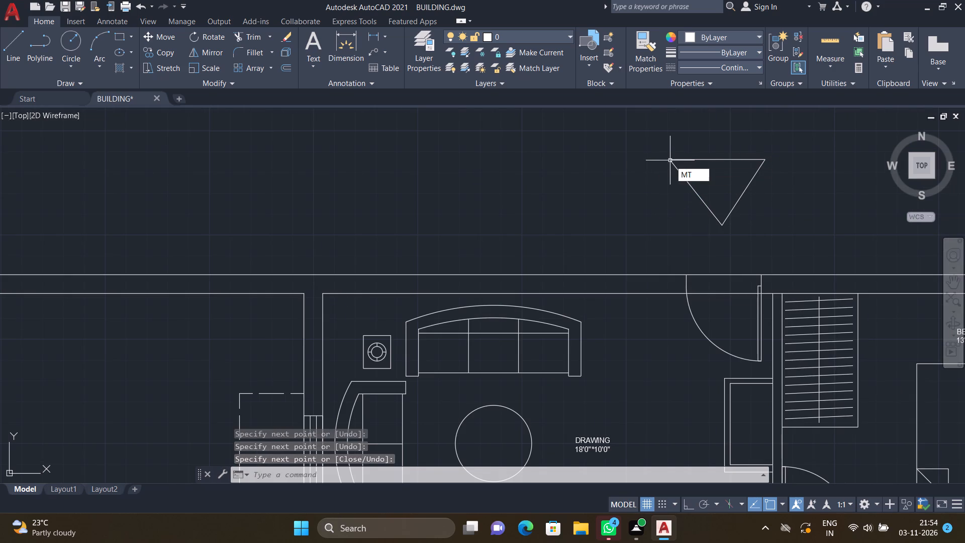
key("Return")
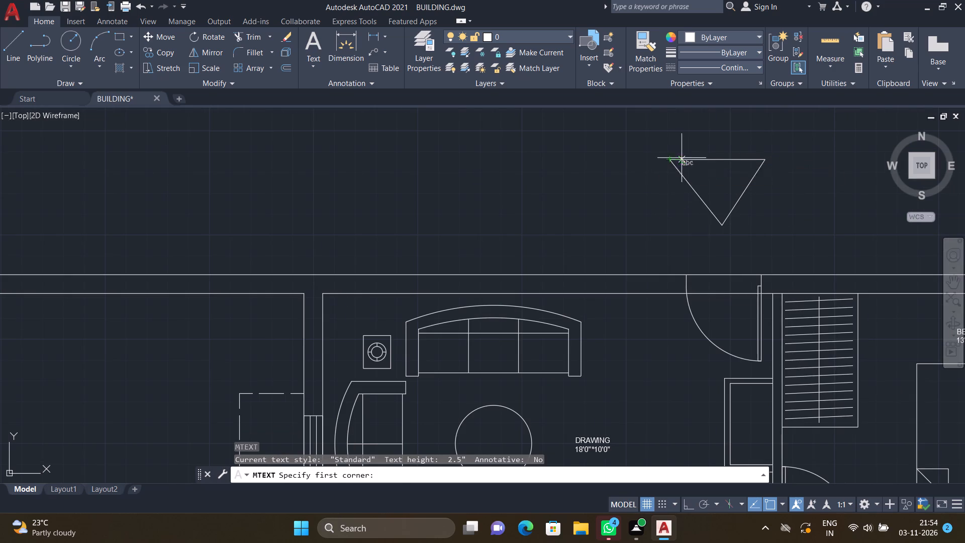
scroll(698, 170, "up", 3)
left_click(705, 171)
left_click(822, 246)
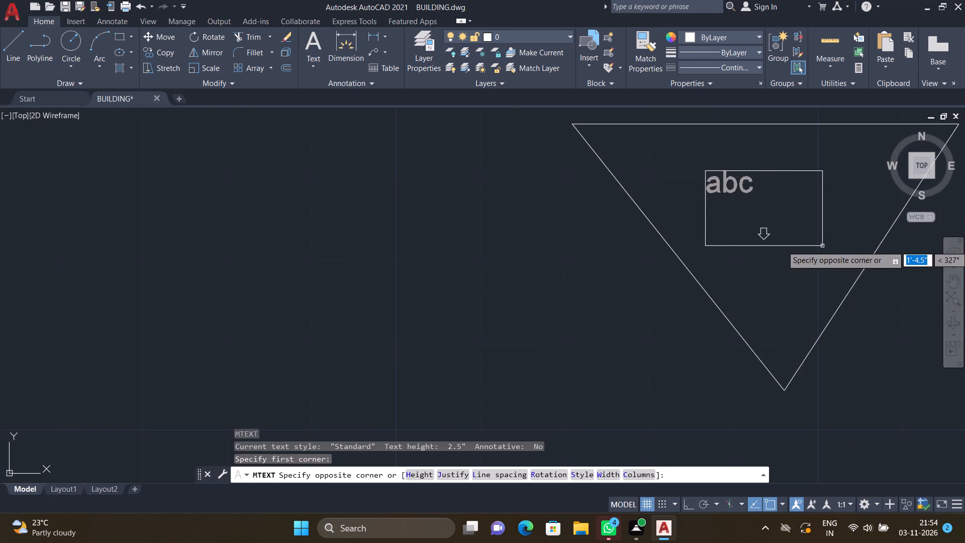
type("10")
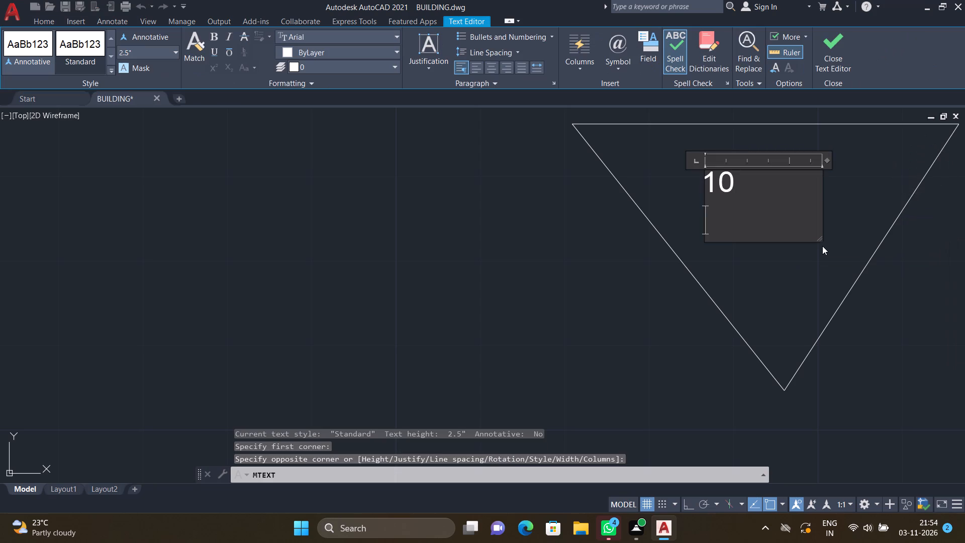
key("Return")
key("Escape")
left_click(494, 259)
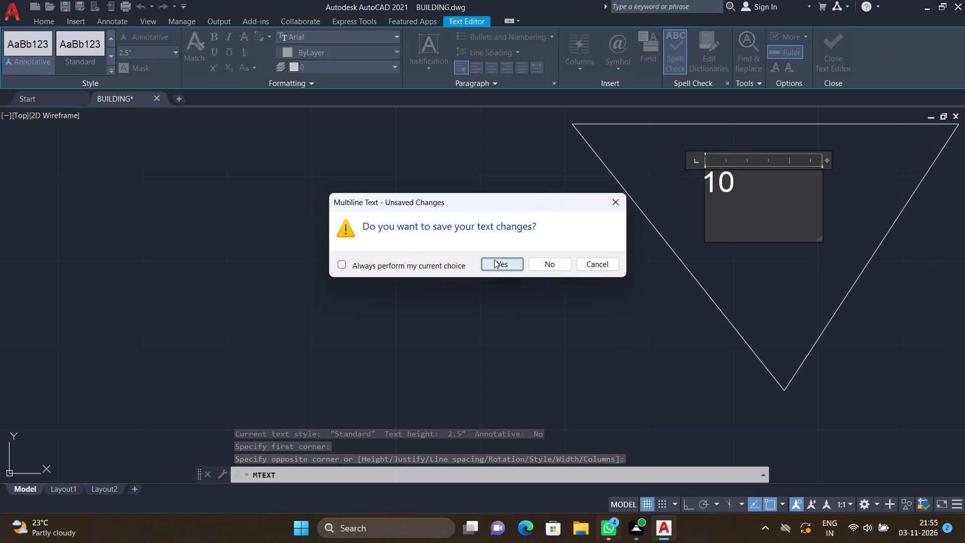
Add two-line multiline text LOBBY / 10'0"*5'6" in the recess between the bottom row's third and fourth apartments.
scroll(495, 258, "down", 12)
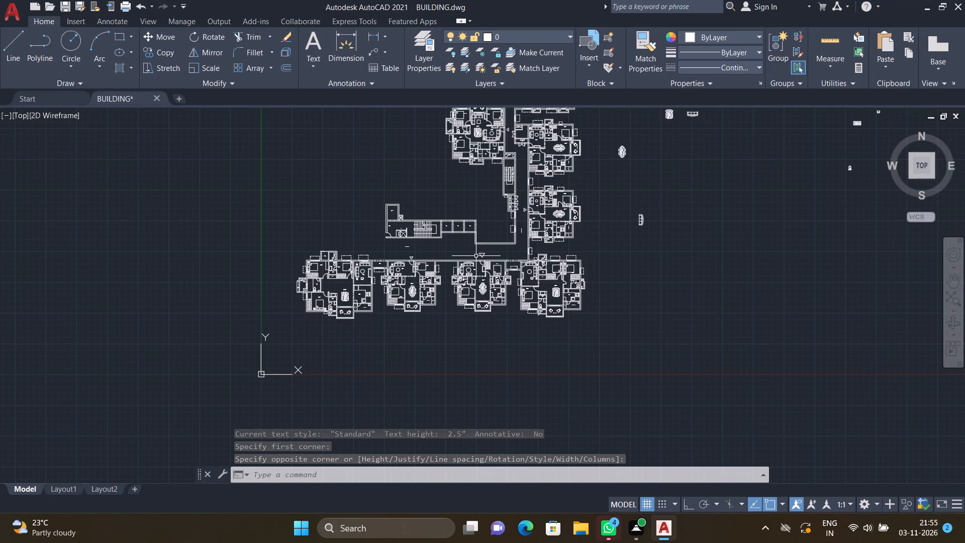
scroll(493, 287, "up", 3)
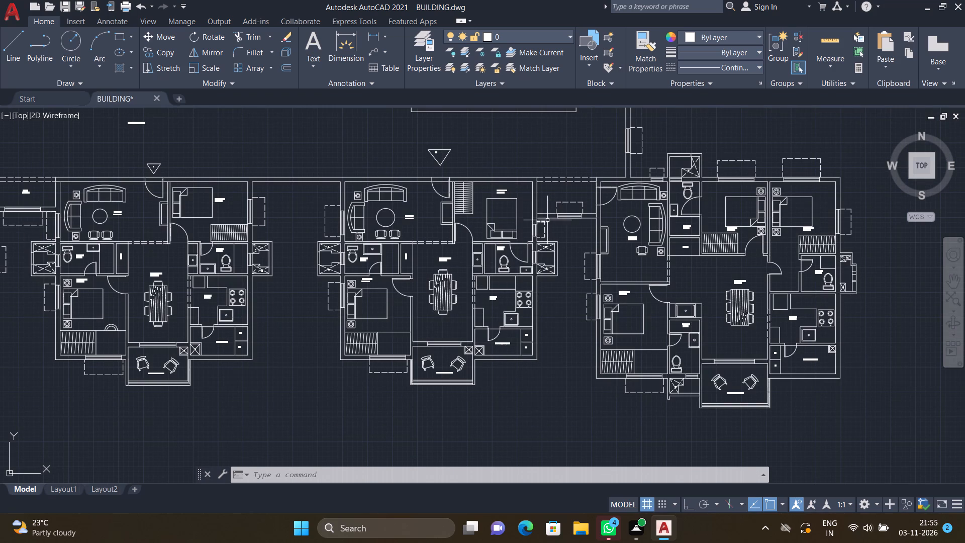
scroll(558, 202, "up", 2)
type("MT")
key("Return")
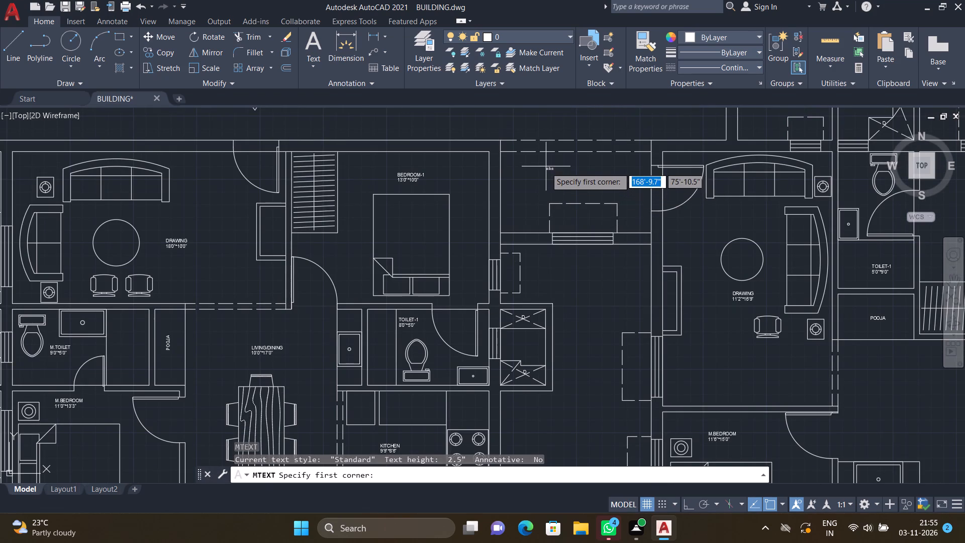
scroll(545, 169, "up", 2)
left_click(515, 166)
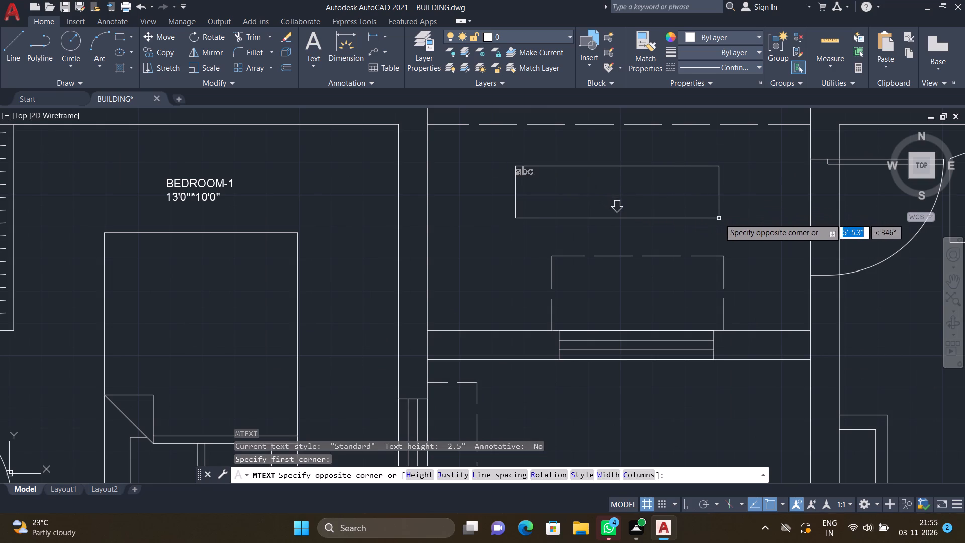
left_click(723, 221)
type("LOBBY")
key("Return")
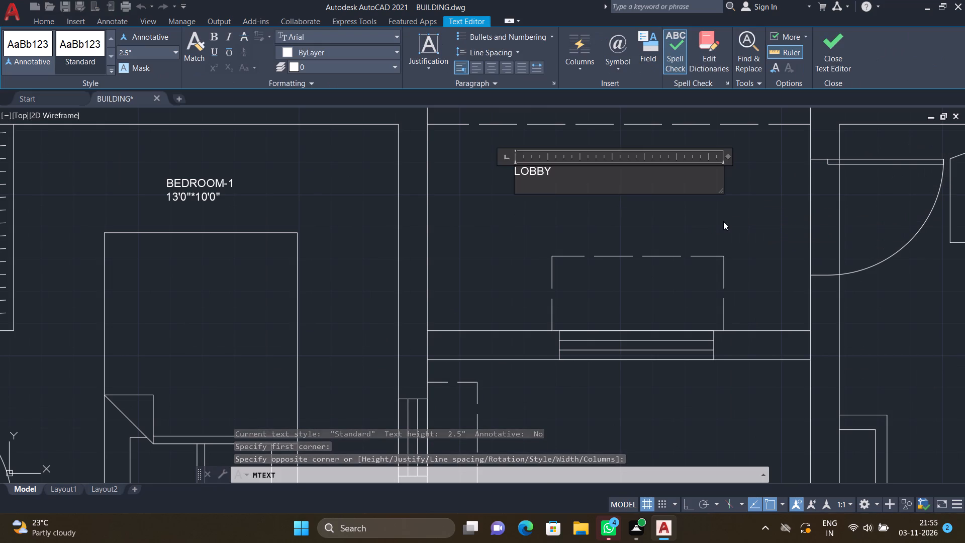
type("10'0\"")
key("asterisk")
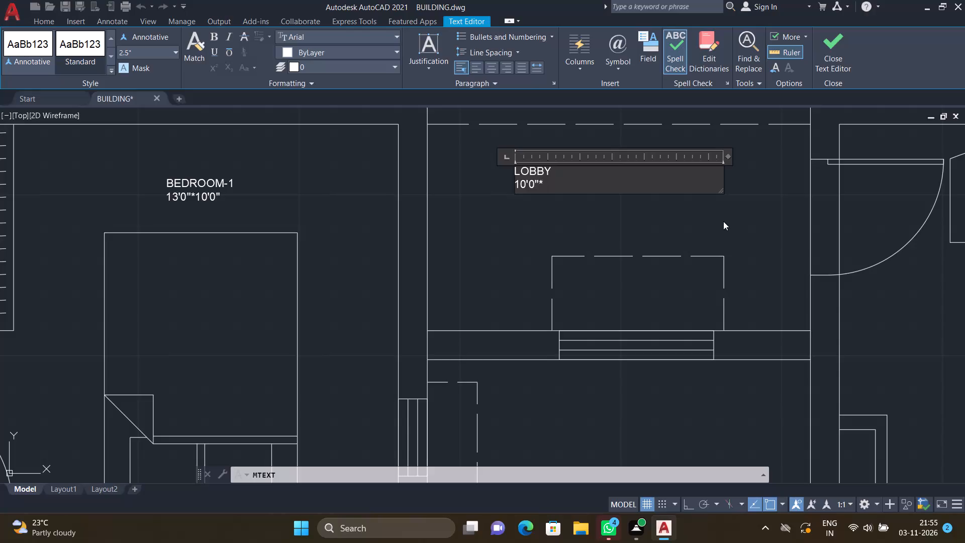
type("5'")
type("6\"")
key("Return")
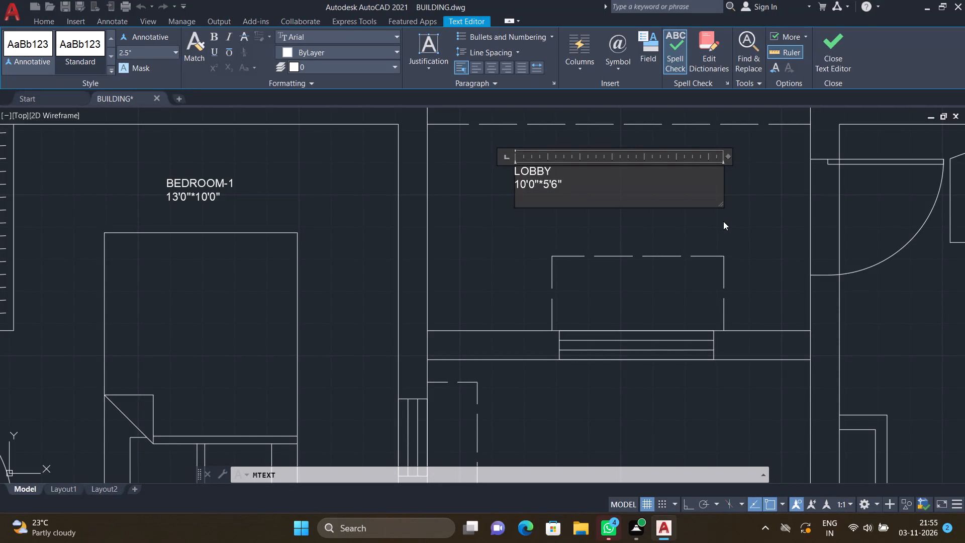
key("Escape")
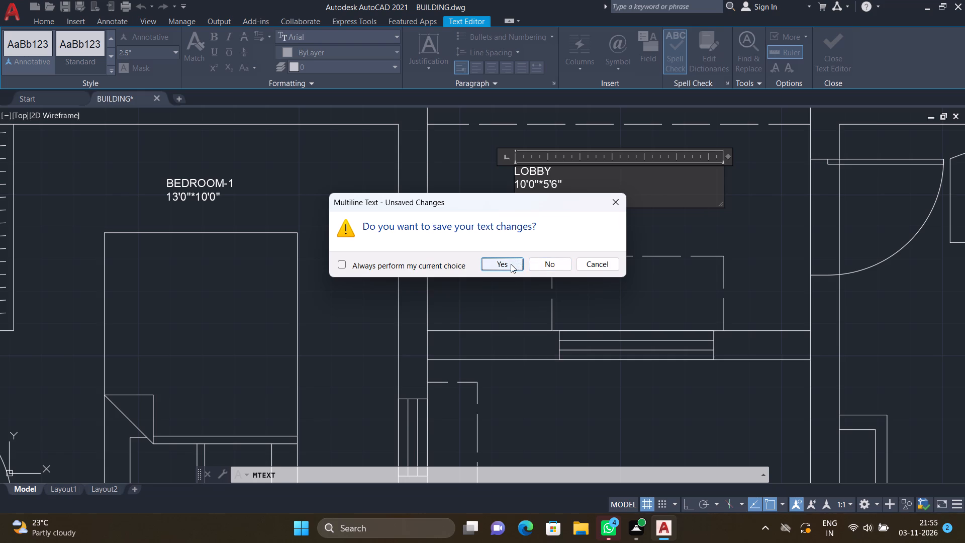
left_click(510, 263)
Move the new LOBBY 10'0"*5'6" label about 1'-9" right and slightly down, toward the middle of the recess.
key("m")
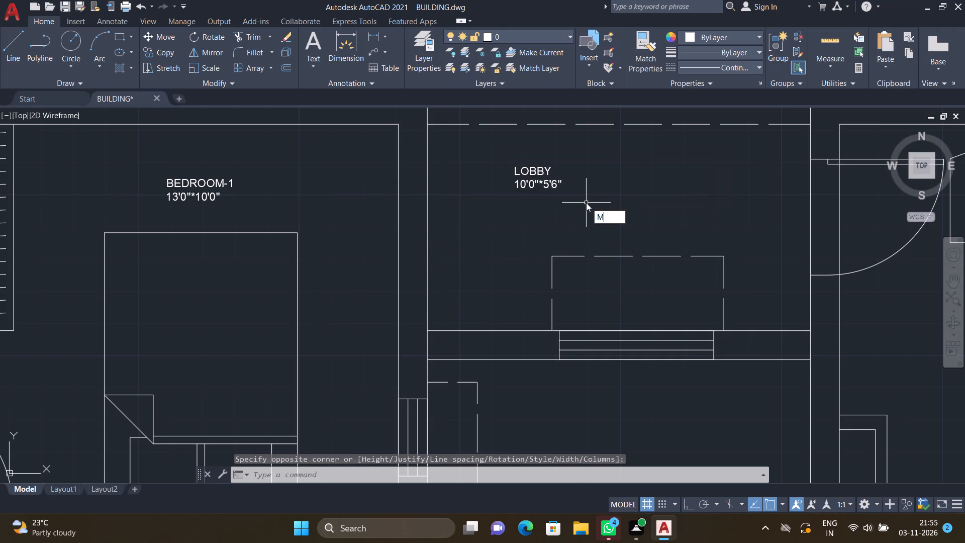
key("Return")
left_click_drag(586, 207, 576, 196)
left_click(500, 149)
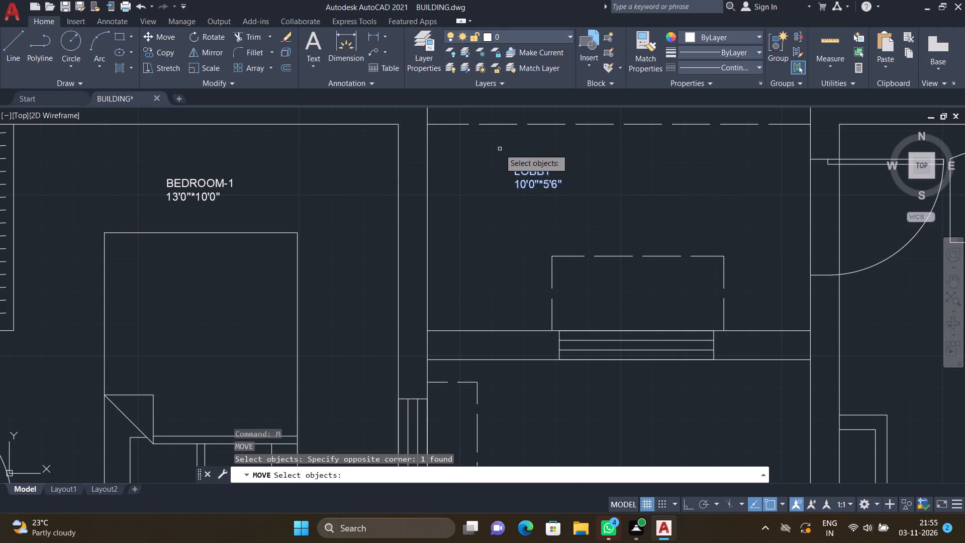
key("Return")
left_click(512, 165)
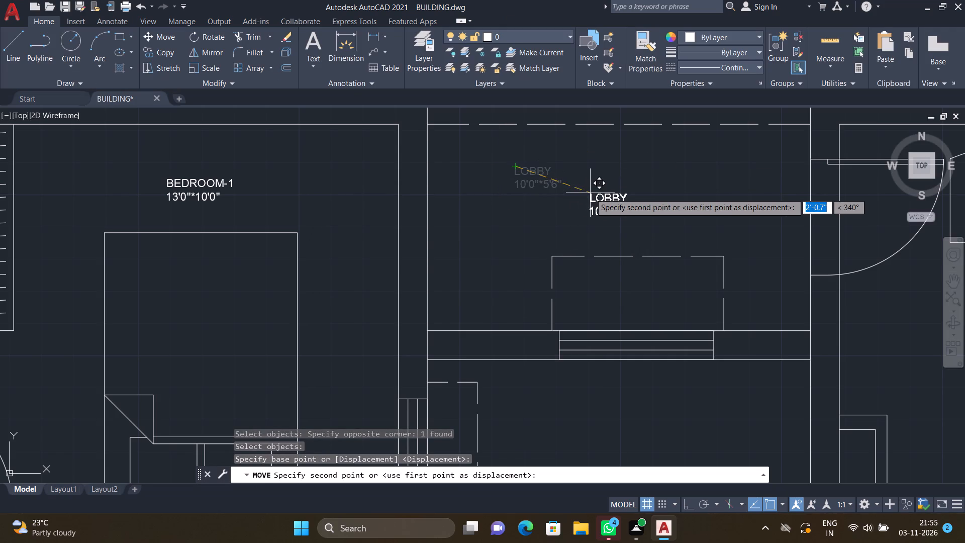
left_click(583, 184)
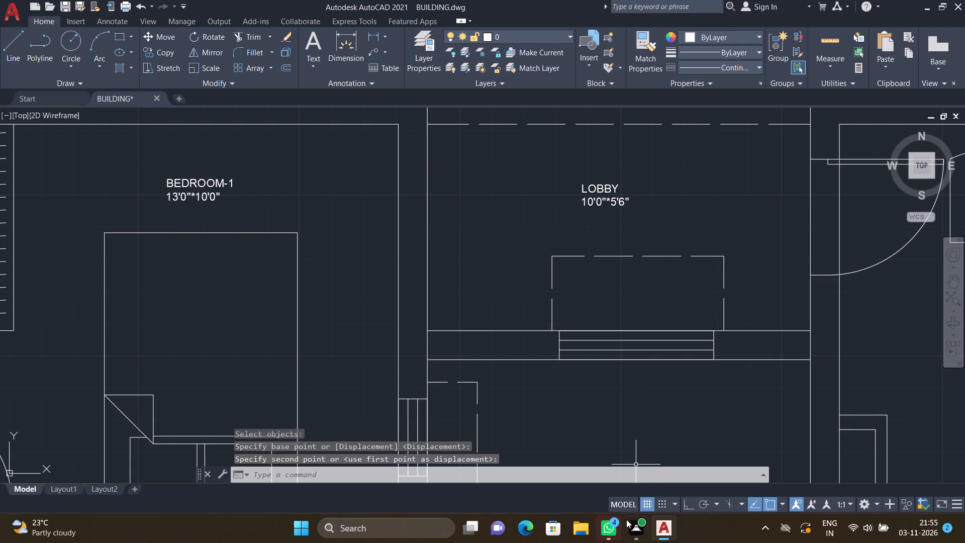
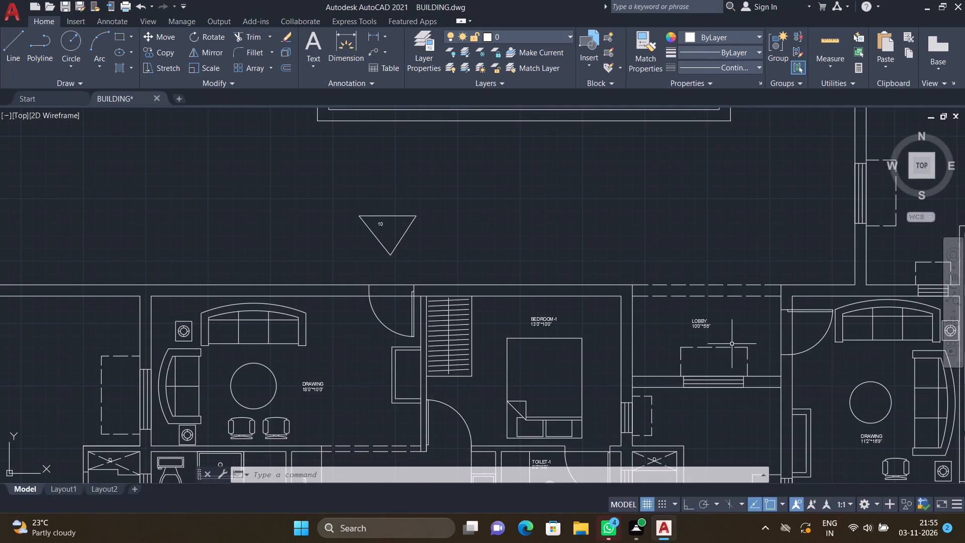
Draw a closed triangle with a vertical side, pointing toward the fourth apartment's door, beside the LOBBY 10'0"*5'6" label in the recess.
scroll(760, 337, "up", 3)
key("l")
key("Return")
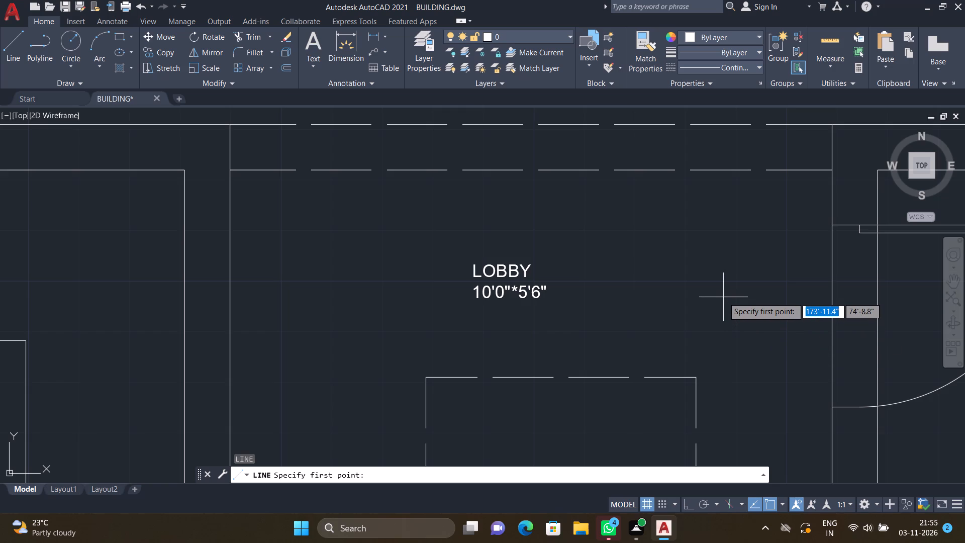
key("F8")
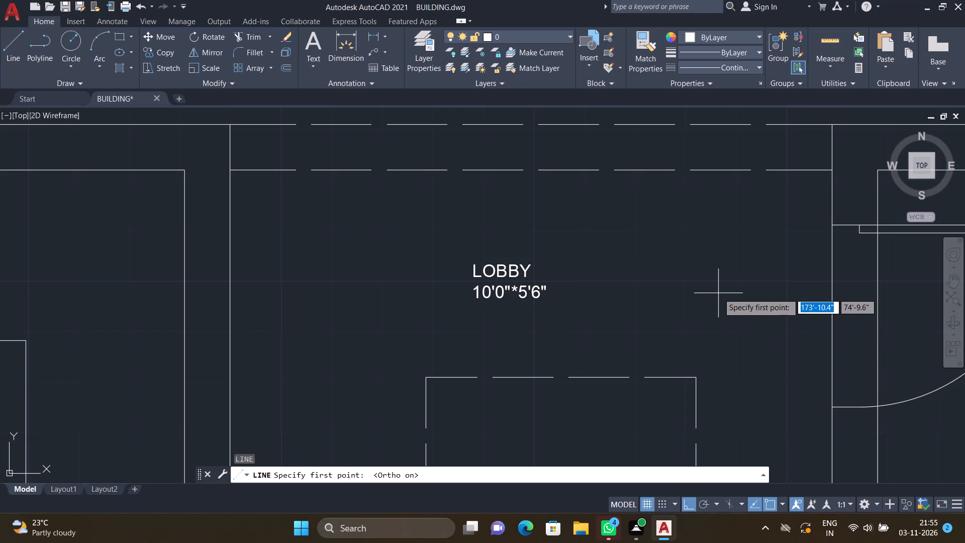
left_click(713, 272)
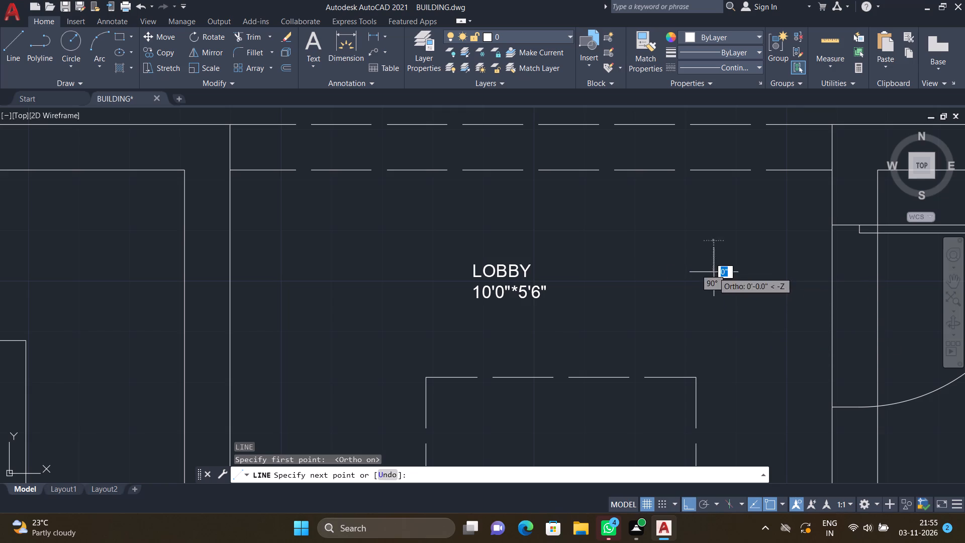
left_click(712, 356)
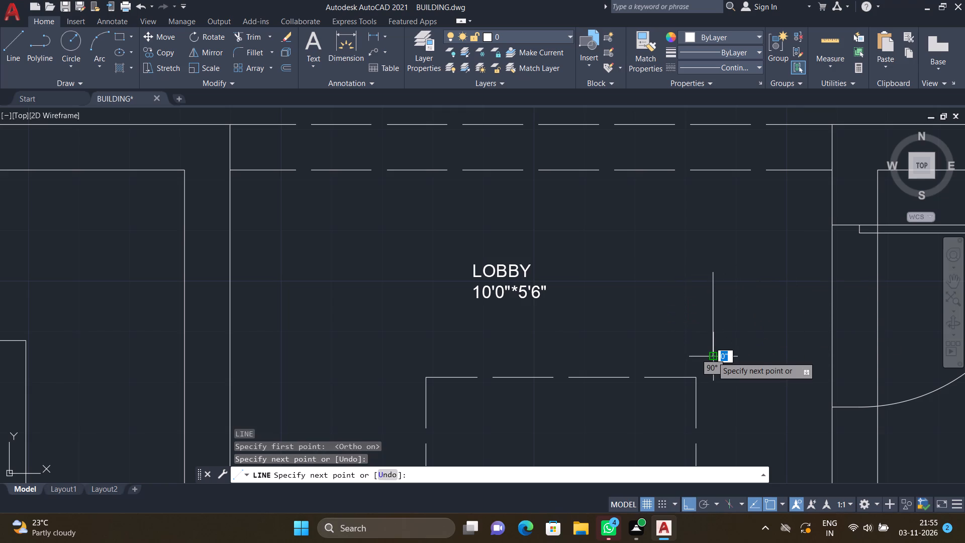
key("F8")
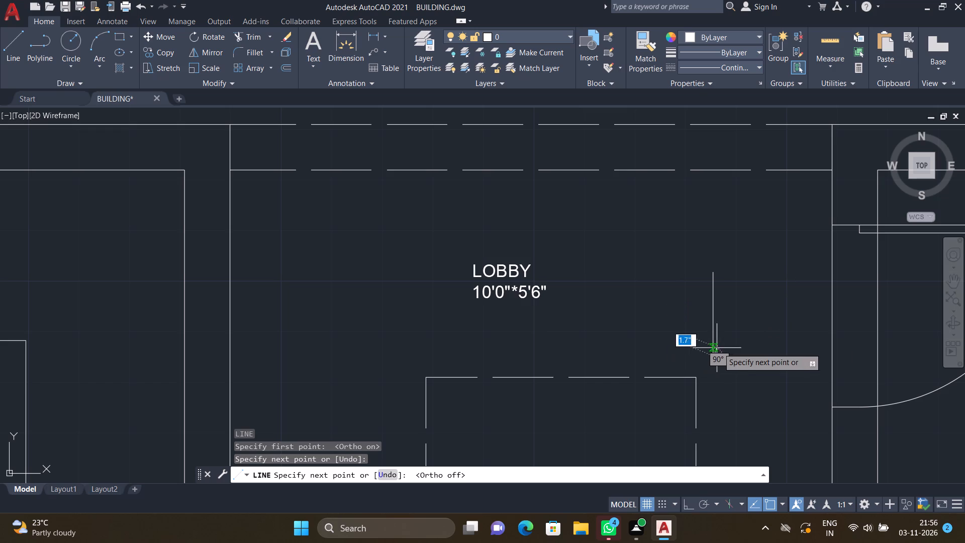
left_click(772, 312)
scroll(735, 288, "up", 1)
left_click(698, 262)
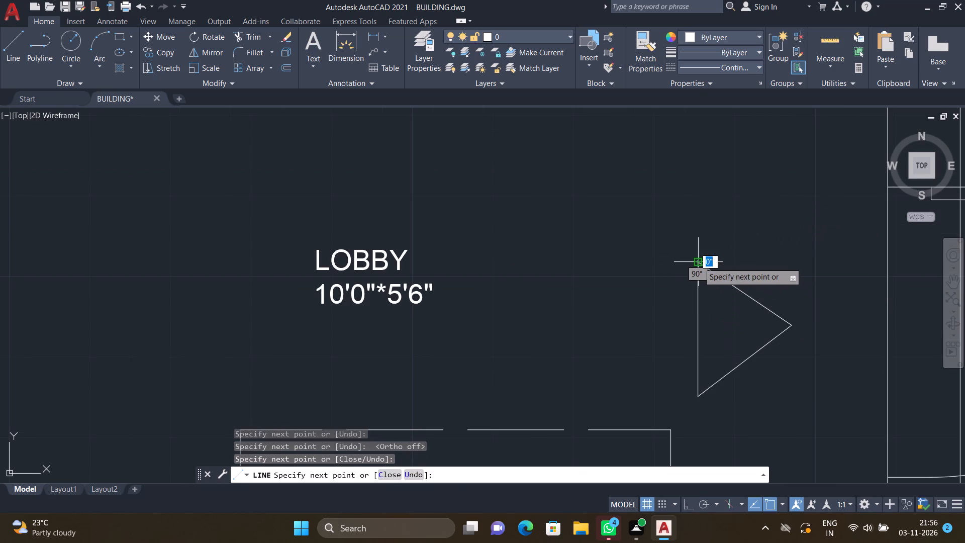
key("Return")
Add multiline text reading 9 inside the new triangle and save the text.
type("MT")
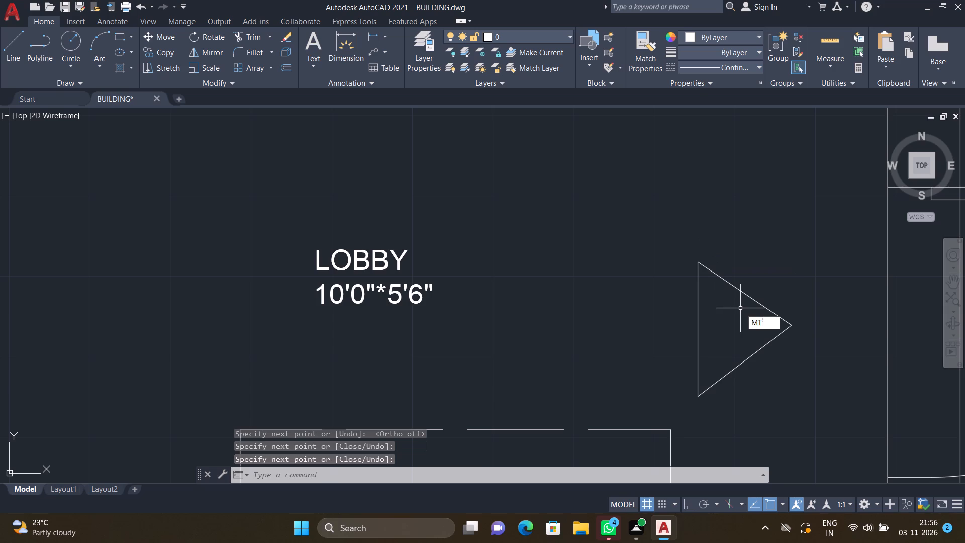
key("Return")
scroll(724, 334, "up", 2)
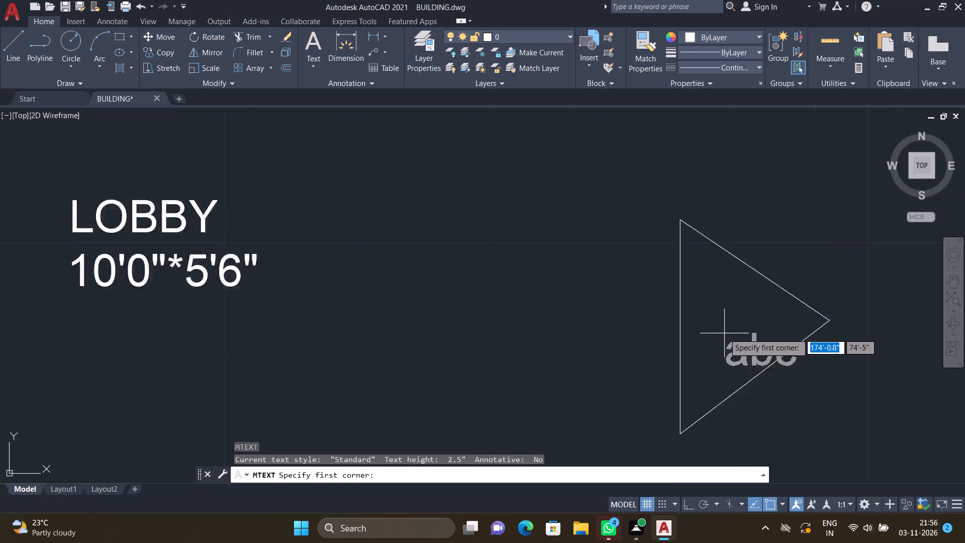
left_click(683, 282)
left_click(771, 350)
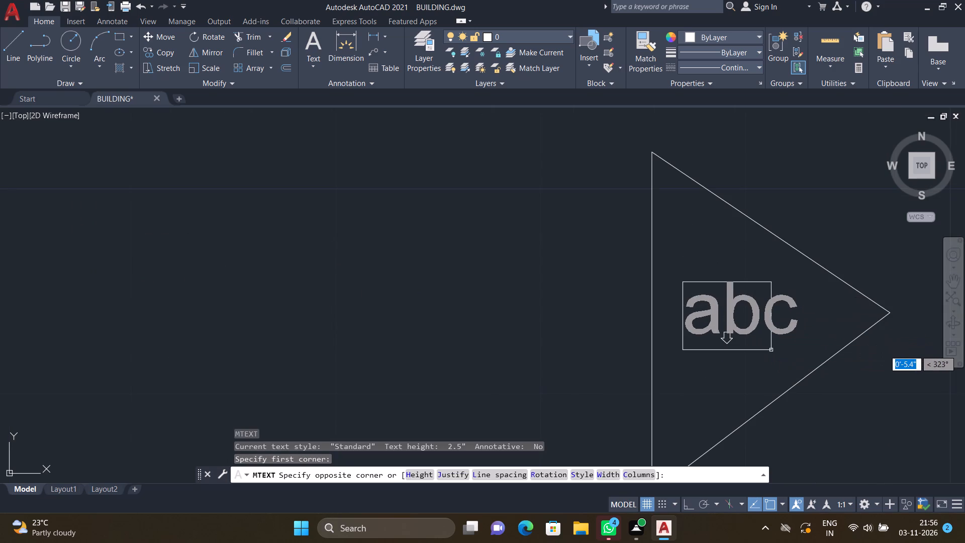
key("9")
key("Return")
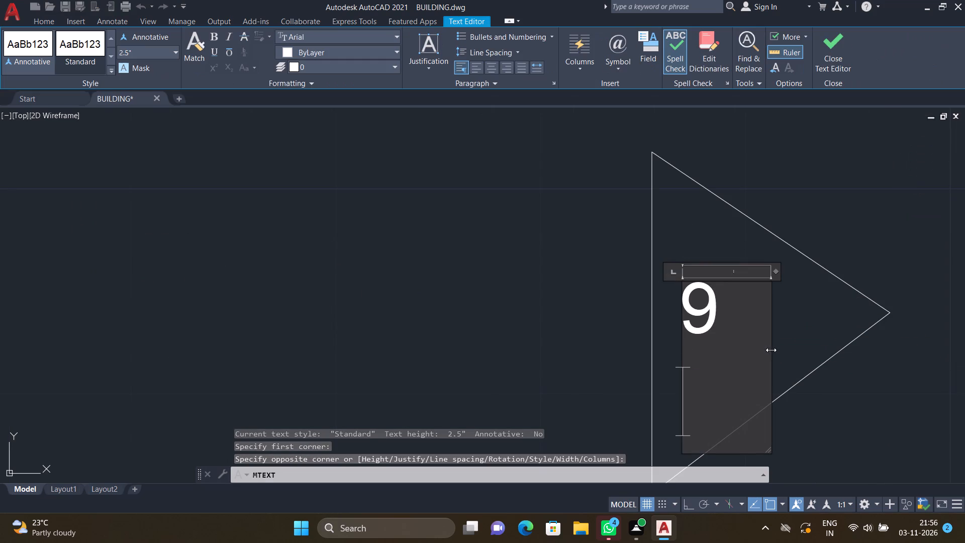
key("Escape")
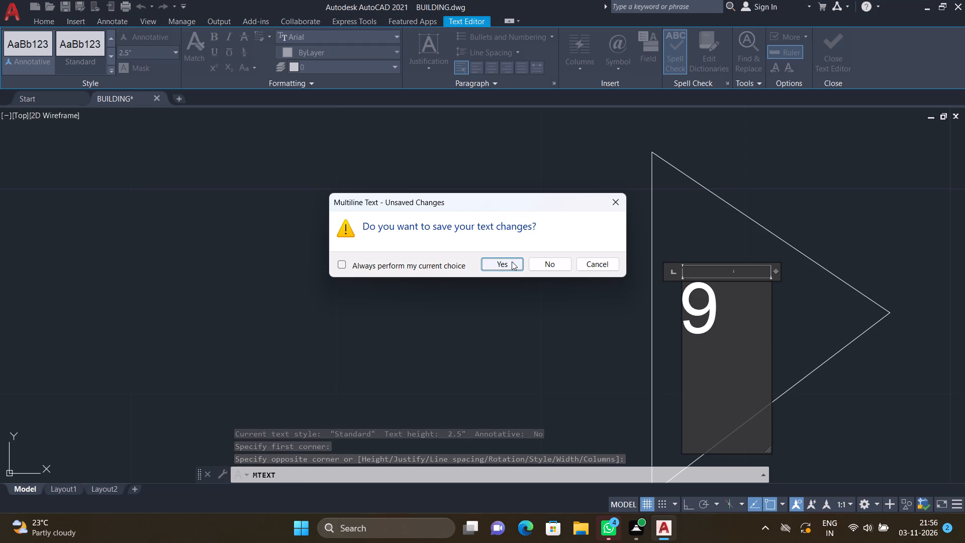
left_click(512, 261)
Copy the long horizontal window from the spare symbols into the corridor wall above entrance triangle 10, near the wall's left corner.
scroll(547, 275, "down", 3)
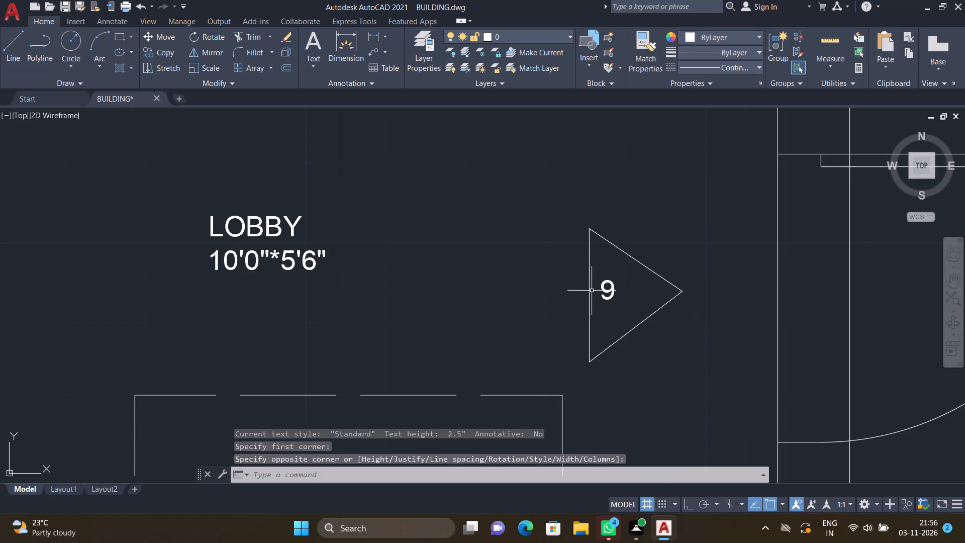
scroll(591, 294, "down", 5)
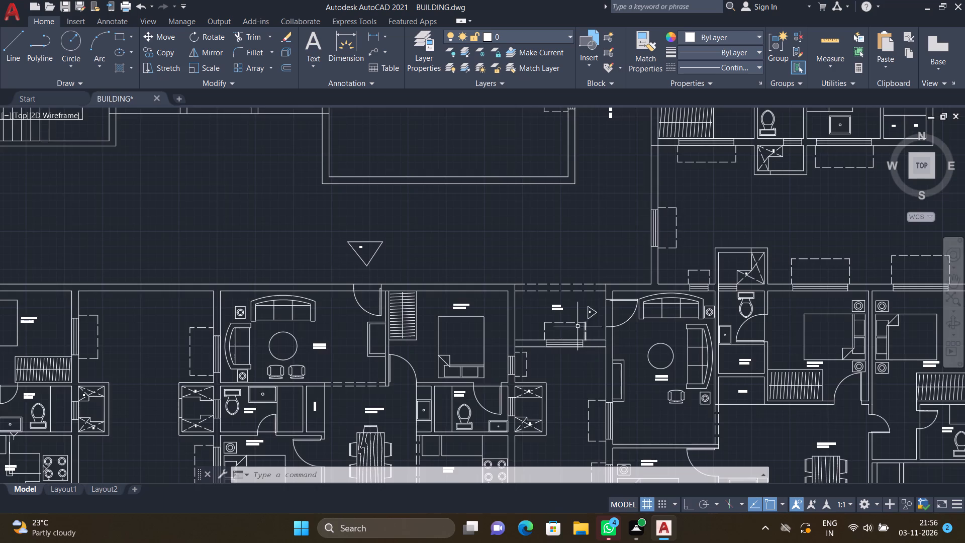
scroll(569, 318, "down", 3)
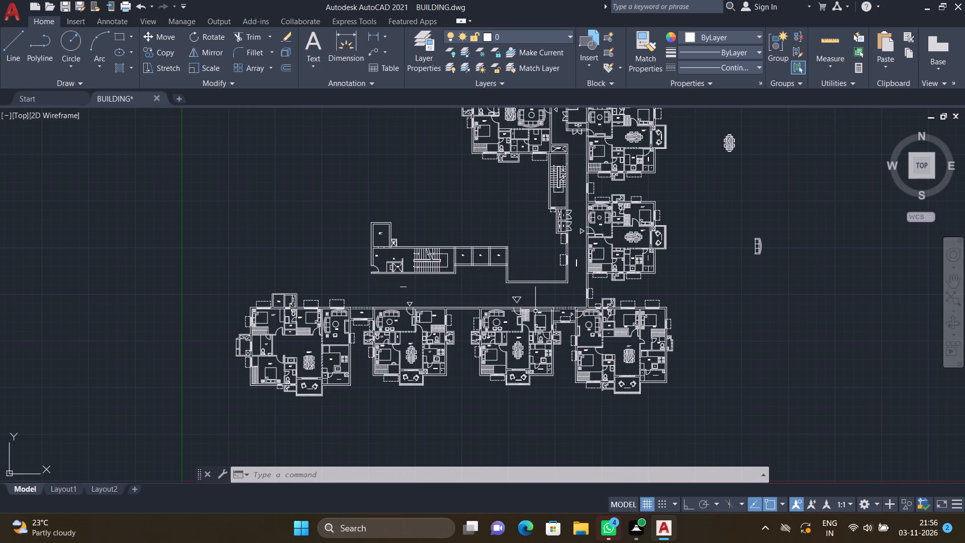
scroll(558, 297, "down", 1)
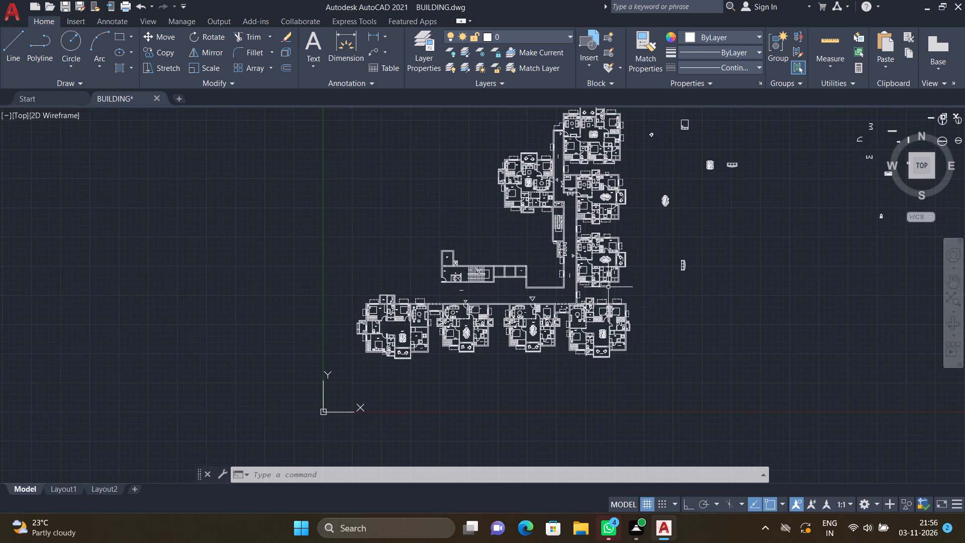
scroll(627, 291, "down", 1)
scroll(802, 184, "up", 5)
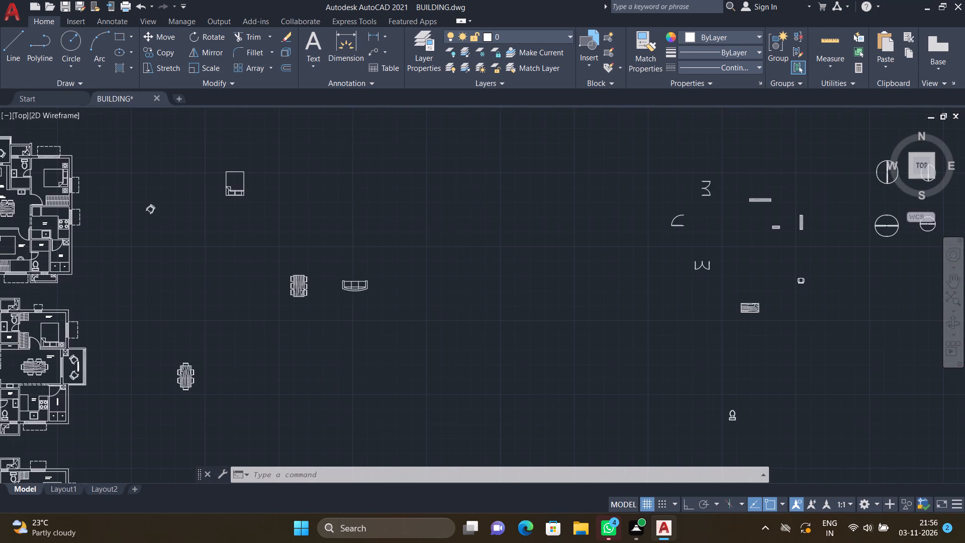
type("CO")
key("Return")
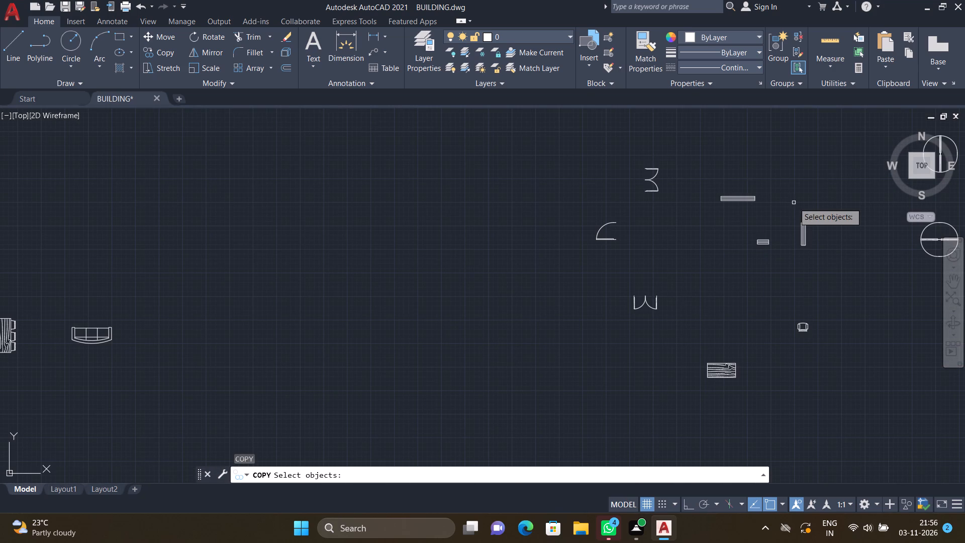
left_click(760, 211)
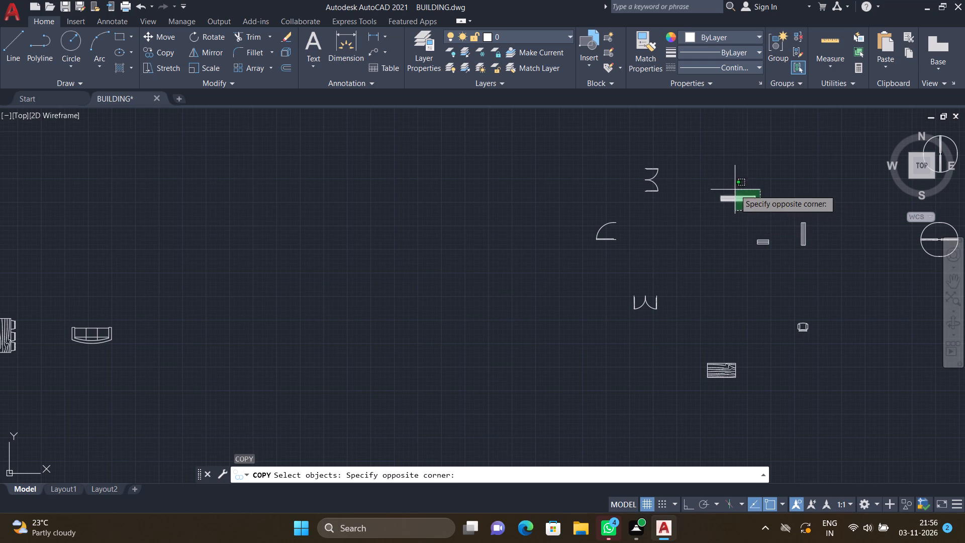
left_click(714, 172)
key("Return")
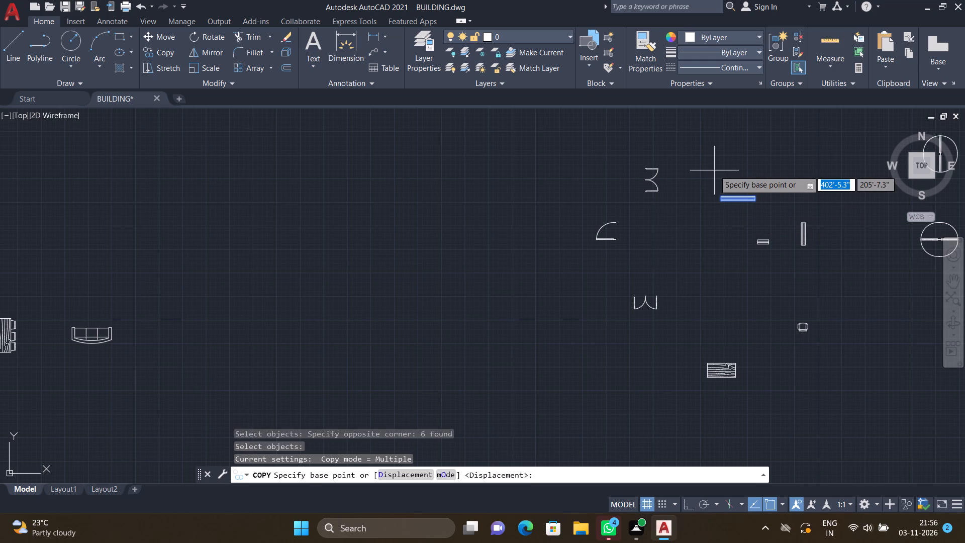
scroll(720, 175, "up", 2)
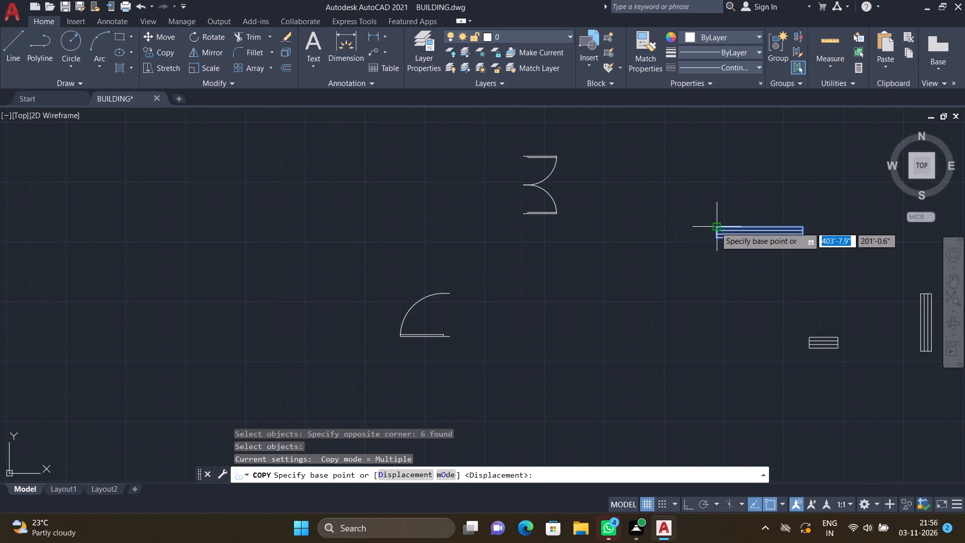
left_click(715, 227)
scroll(675, 275, "down", 5)
scroll(620, 305, "down", 3)
scroll(518, 371, "up", 1)
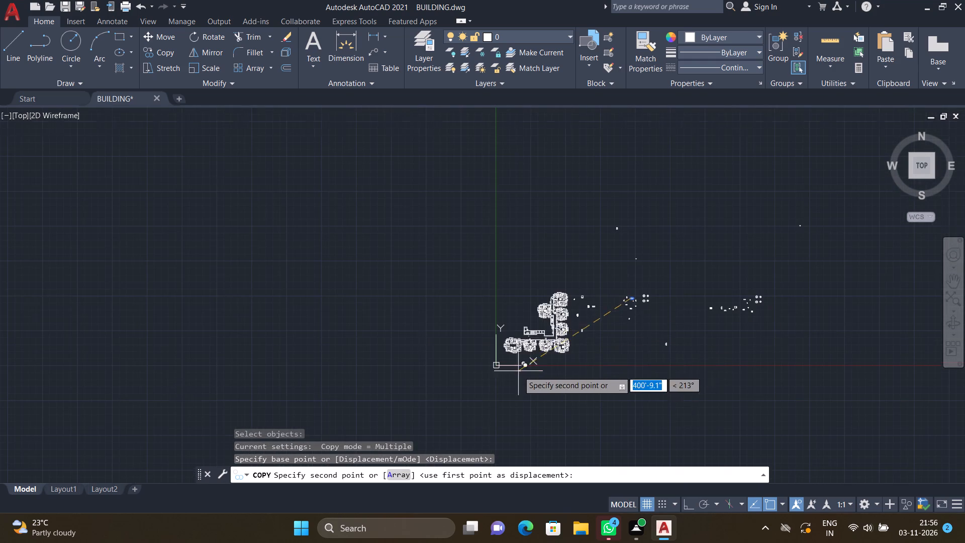
scroll(518, 371, "up", 1)
scroll(596, 293, "up", 2)
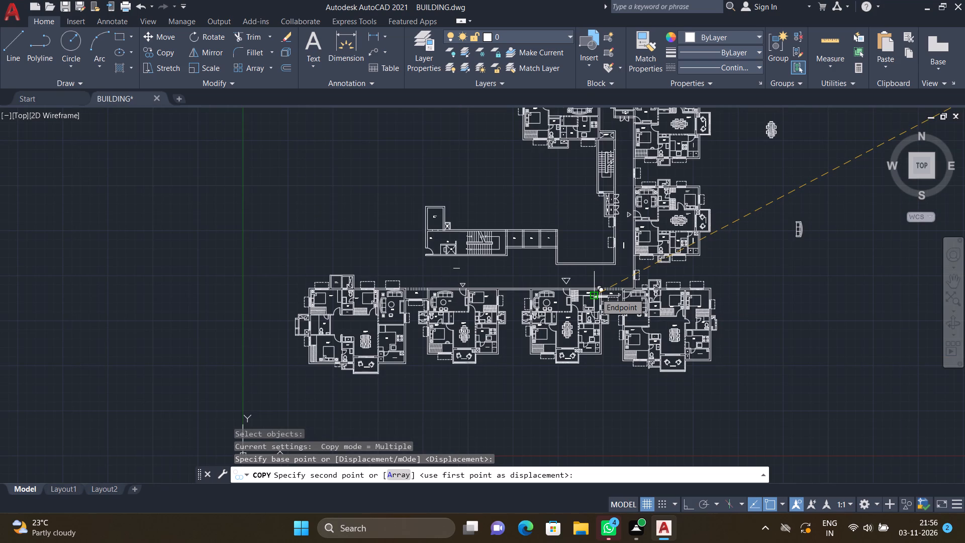
scroll(571, 262, "up", 3)
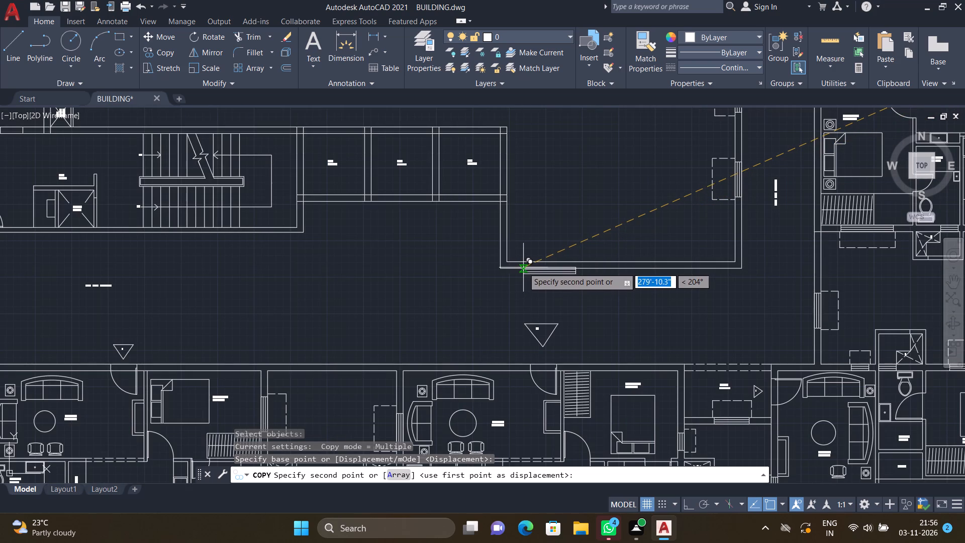
scroll(525, 264, "up", 4)
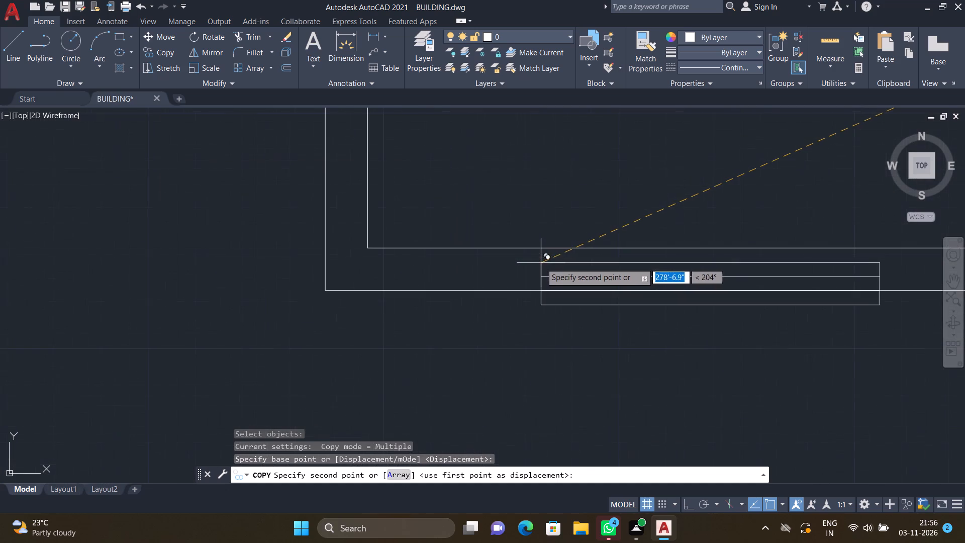
left_click(555, 248)
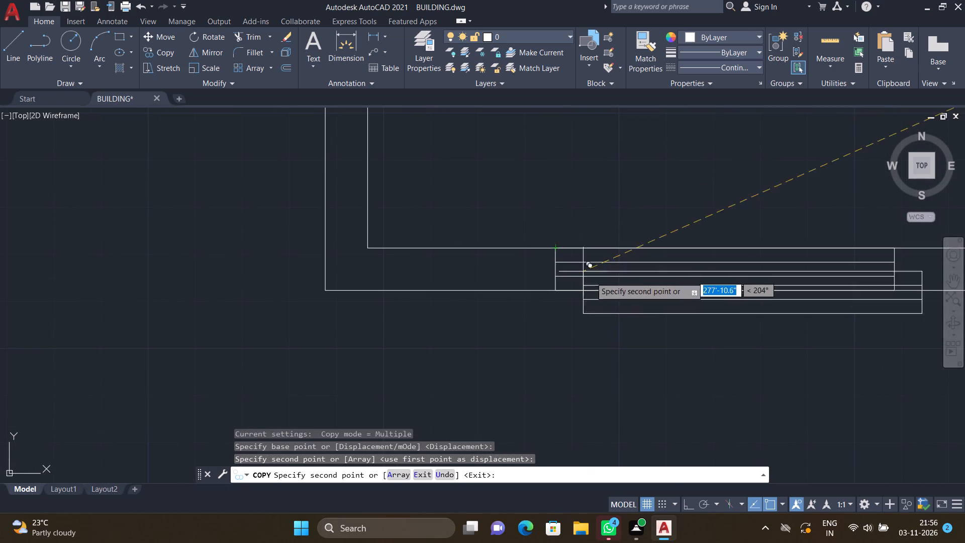
Place a second copy of the window in the same wall, near its right corner, and finish copying.
scroll(629, 302, "down", 3)
scroll(755, 306, "down", 1)
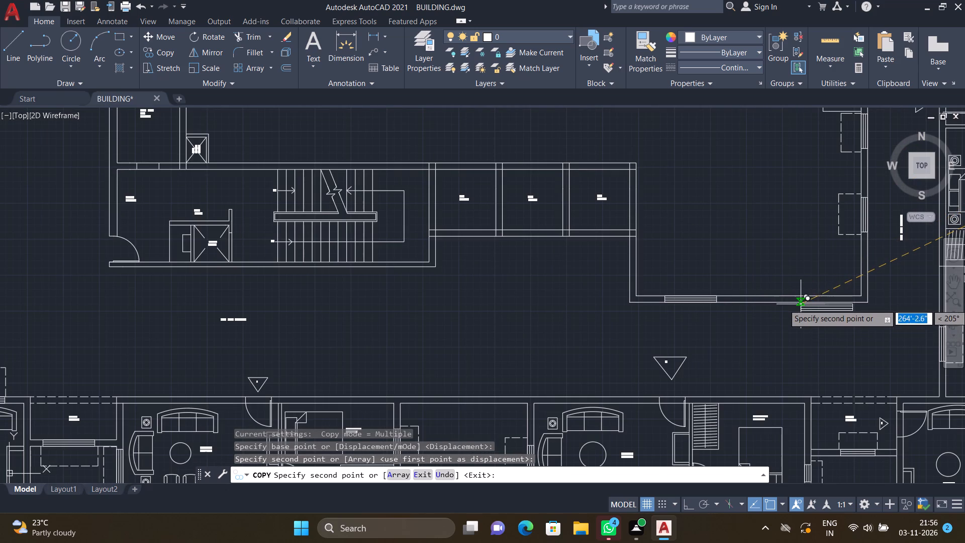
scroll(802, 303, "up", 2)
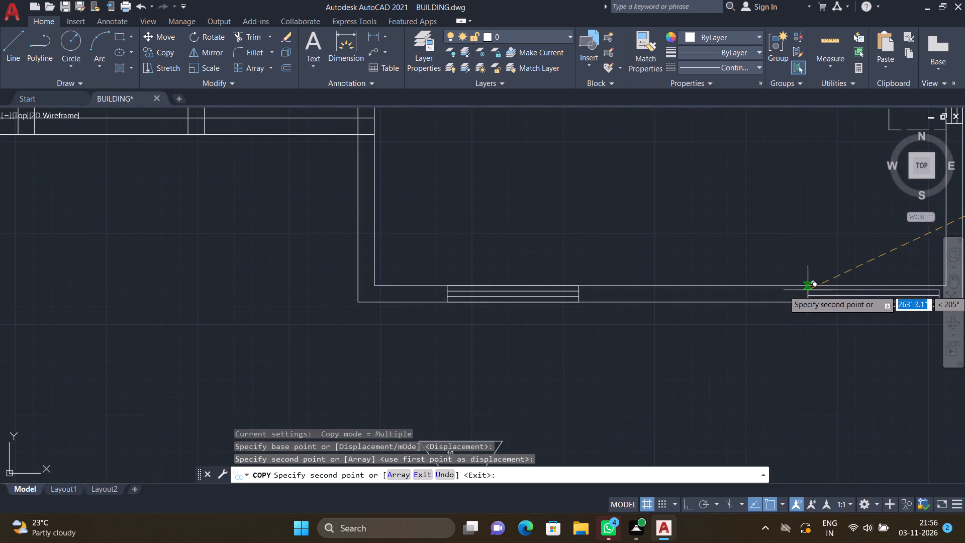
scroll(810, 290, "up", 2)
left_click(791, 280)
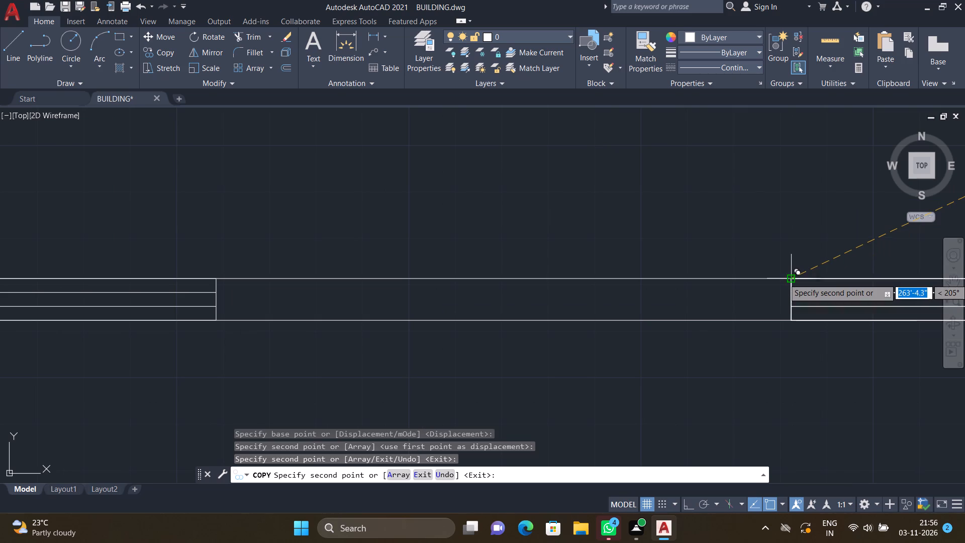
key("Return")
With linetype ACAD_ISO02W100 and ortho on, draw a vertical dashed line across the corridor, from the windowed wall's left corner, in line with its inner face, to the apartment wall.
scroll(783, 266, "down", 5)
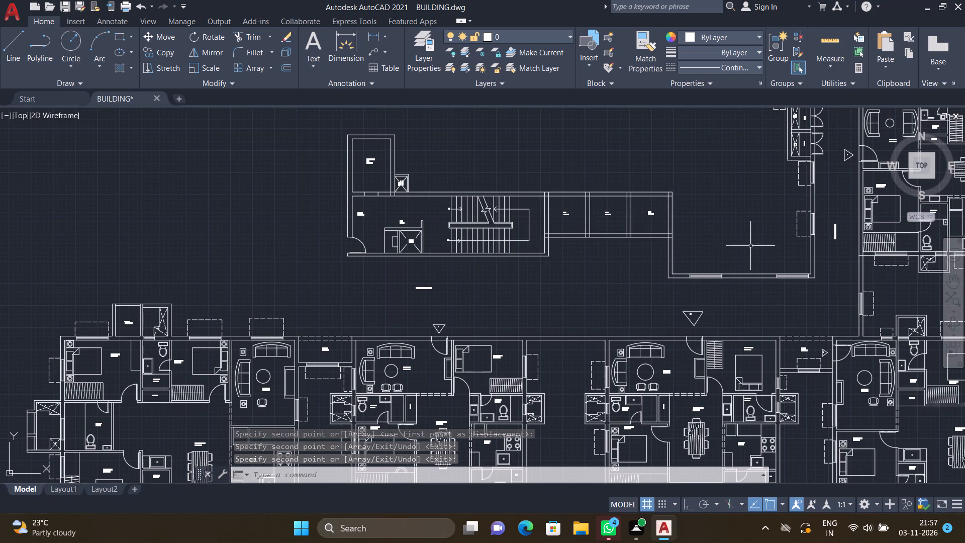
left_click(742, 64)
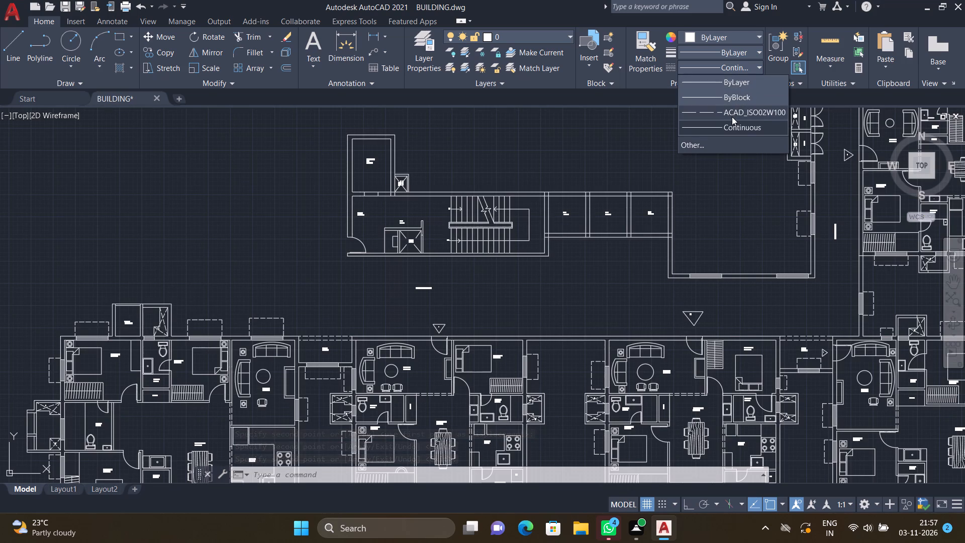
left_click(732, 117)
scroll(674, 310, "up", 2)
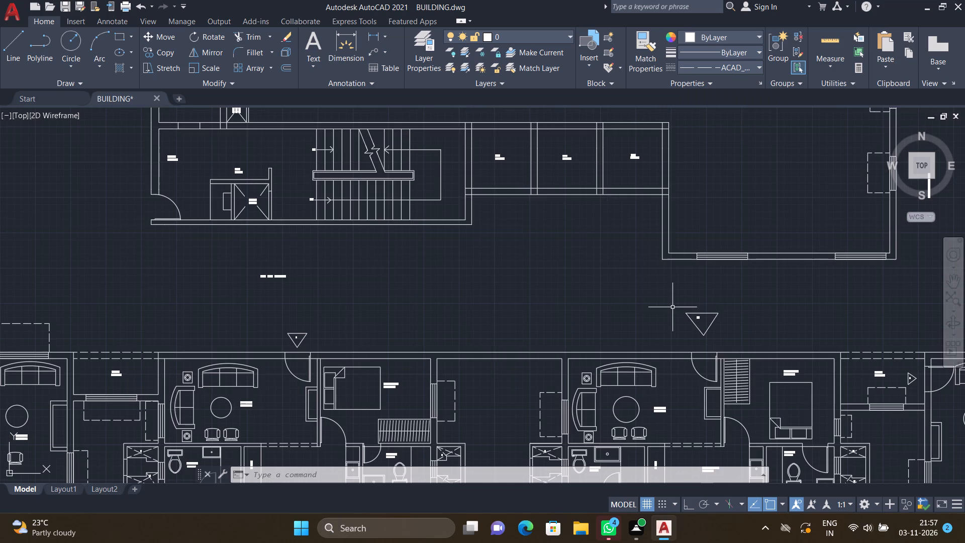
key("l")
key("Return")
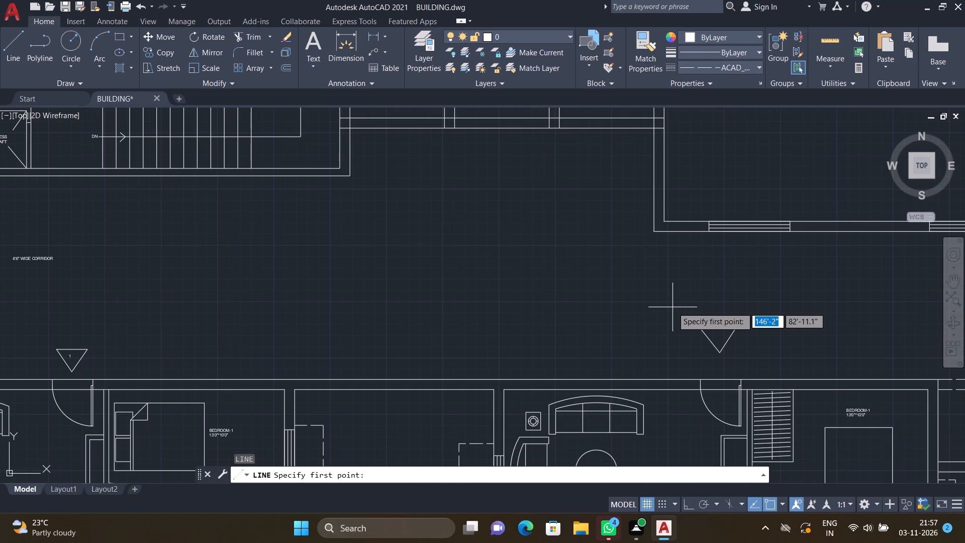
key("F8")
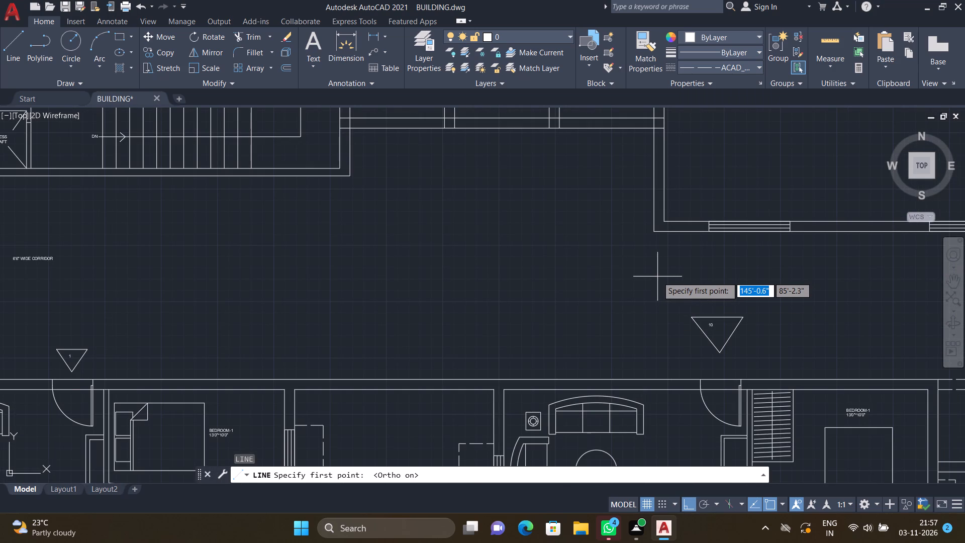
scroll(666, 236, "up", 2)
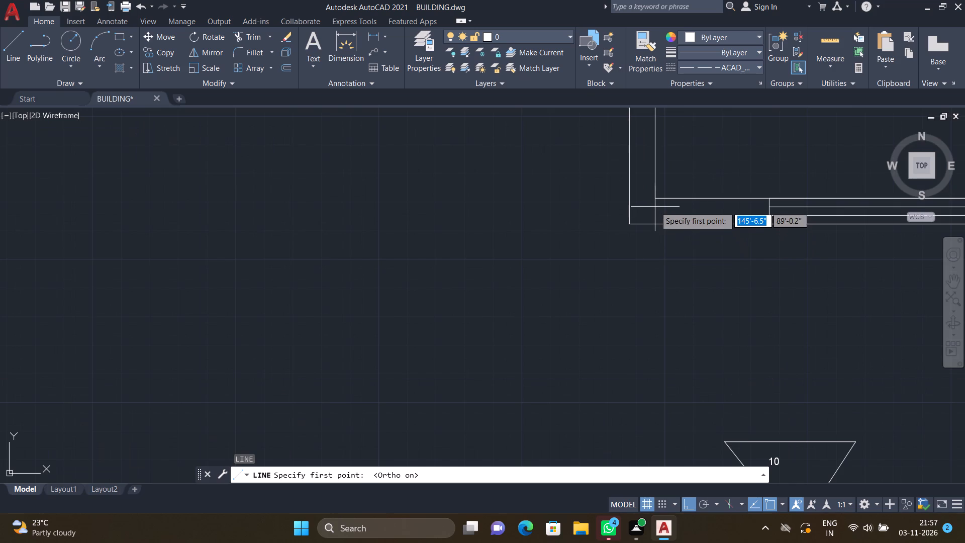
left_click(656, 223)
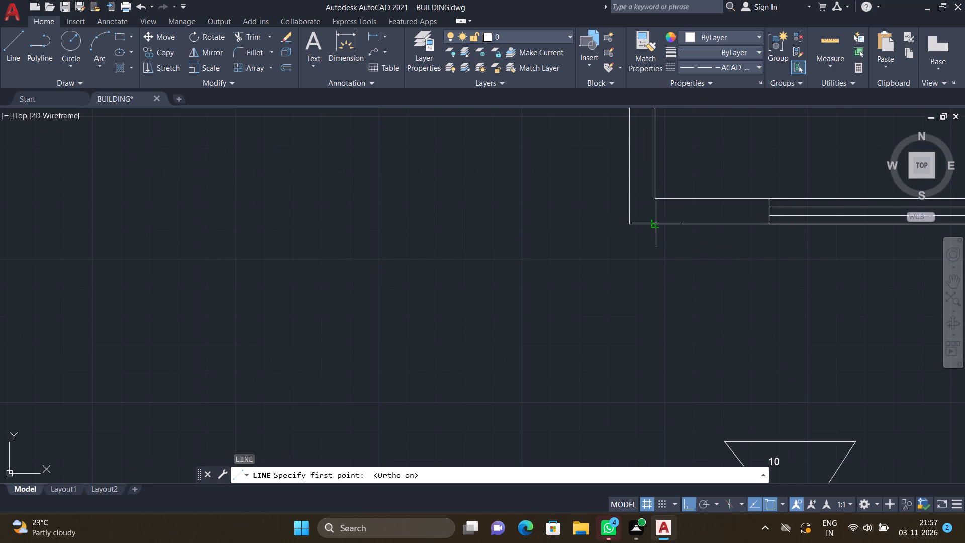
scroll(648, 319, "down", 3)
scroll(643, 386, "up", 3)
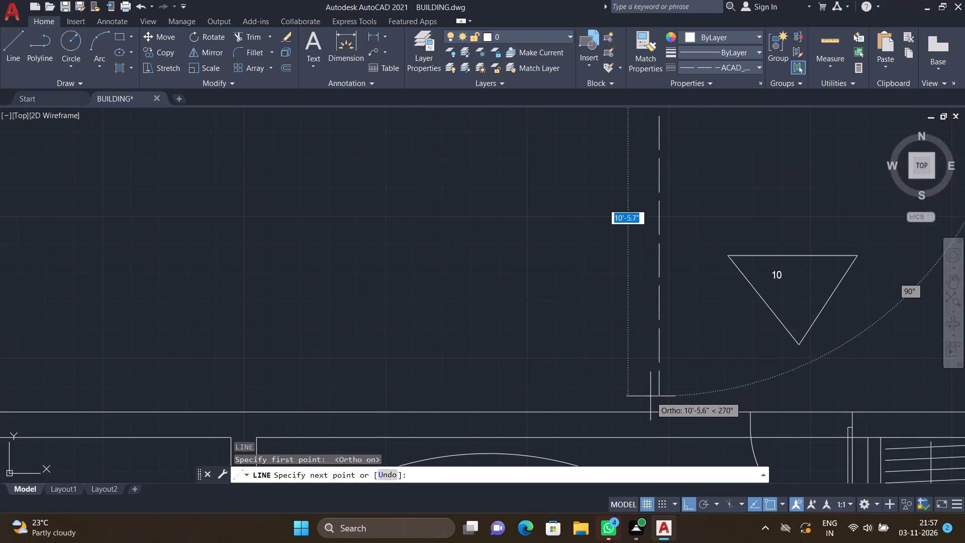
left_click(661, 414)
key("Return")
Draw a parallel dashed line about 10'-11" long from the wall's outer corner straight down to the apartment wall.
key("l")
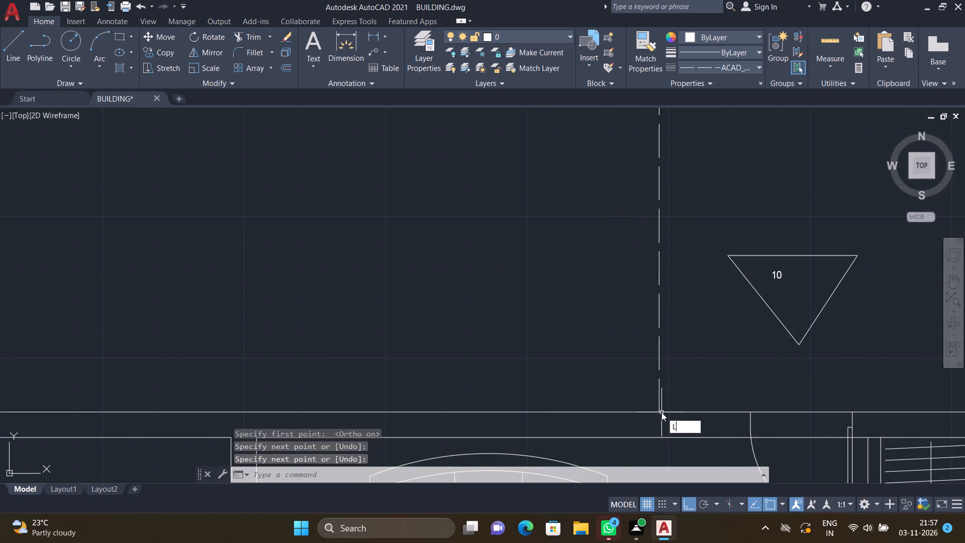
key("Return")
scroll(656, 404, "down", 4)
scroll(646, 348, "up", 3)
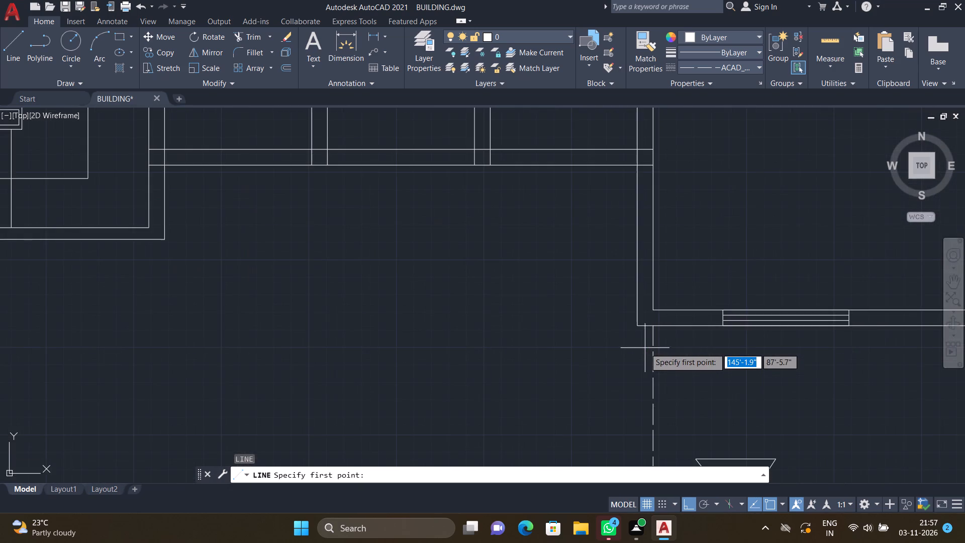
scroll(643, 342, "up", 2)
left_click(625, 304)
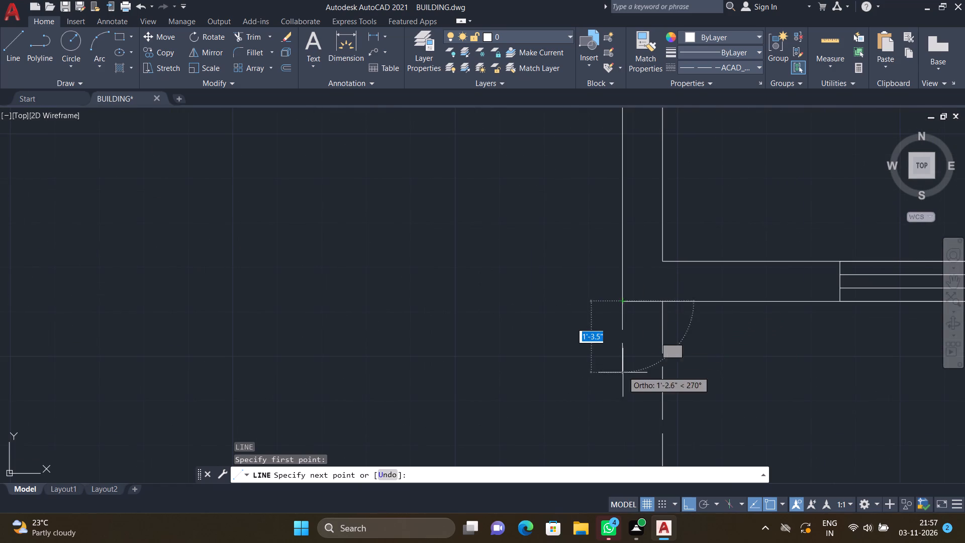
scroll(623, 377, "down", 5)
scroll(621, 413, "up", 3)
scroll(623, 442, "down", 3)
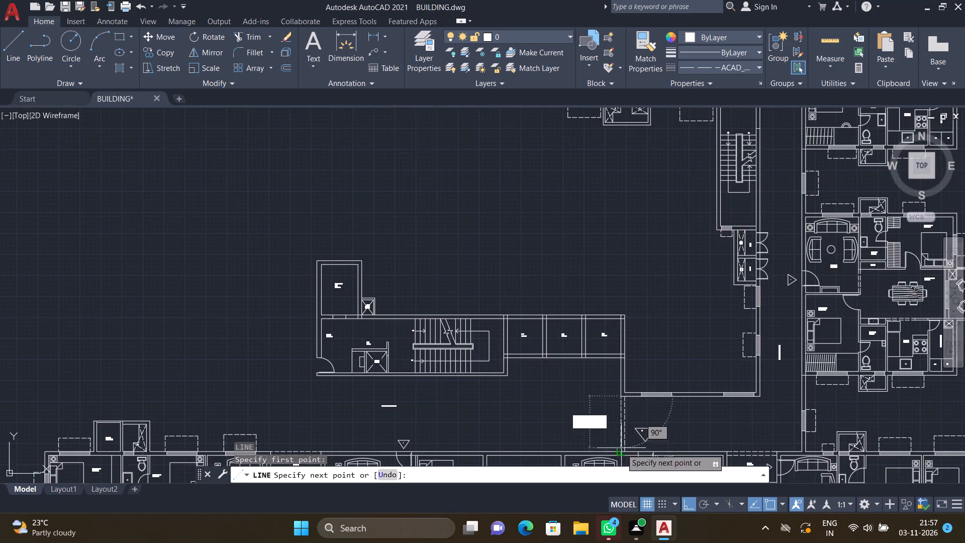
scroll(619, 455, "up", 6)
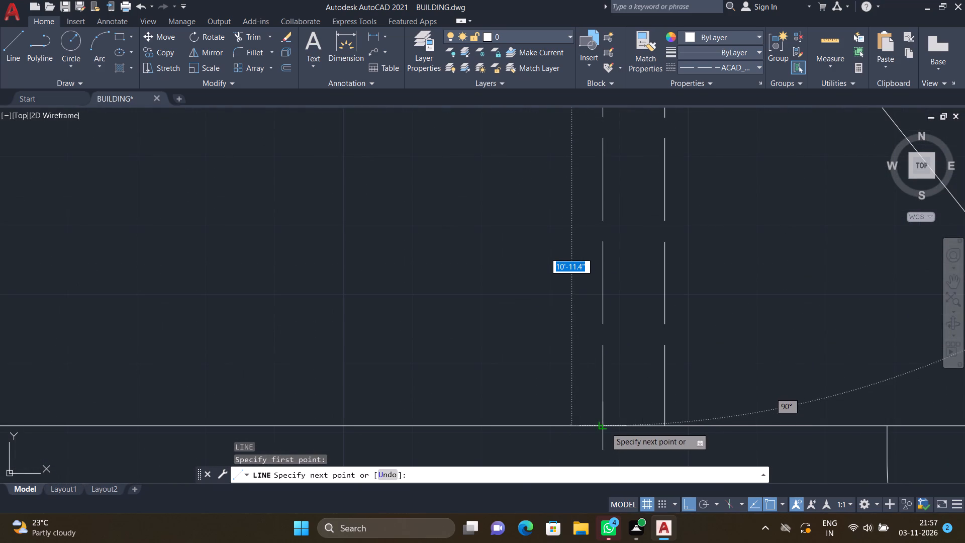
left_click(605, 427)
key("Return")
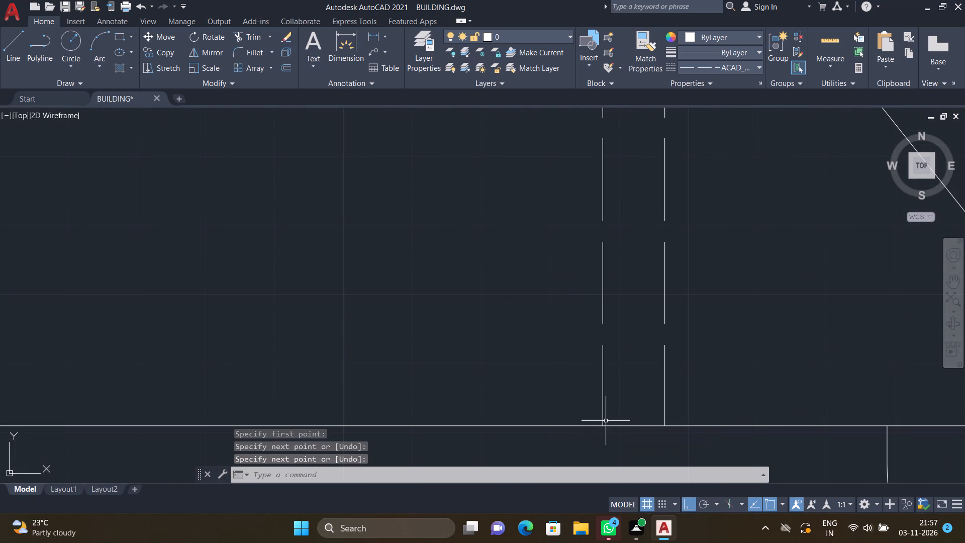
Draw a three-sided dashed outline about 6'-5" wide and 2'-7" deep around the left corridor window, on the wall's inner side.
scroll(605, 422, "down", 6)
scroll(658, 347, "up", 3)
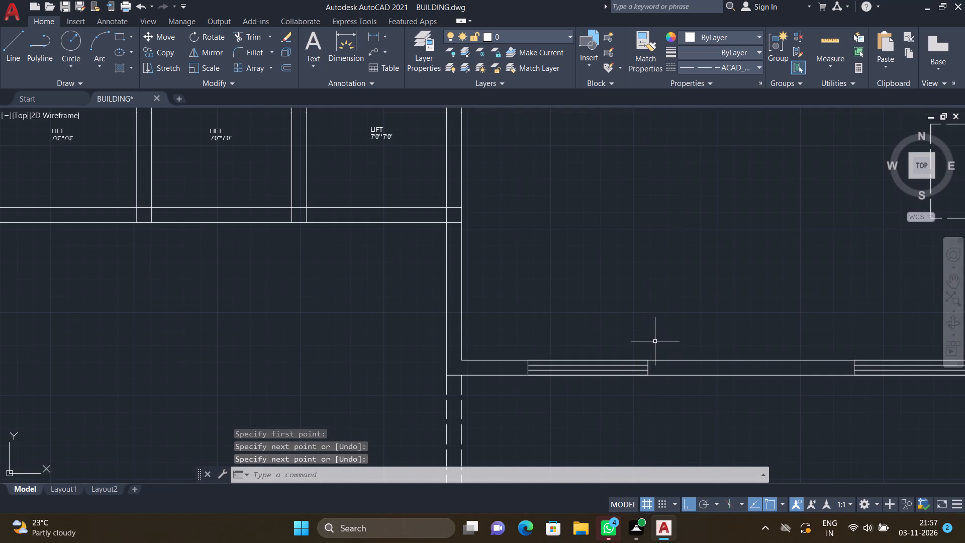
key("l")
key("Return")
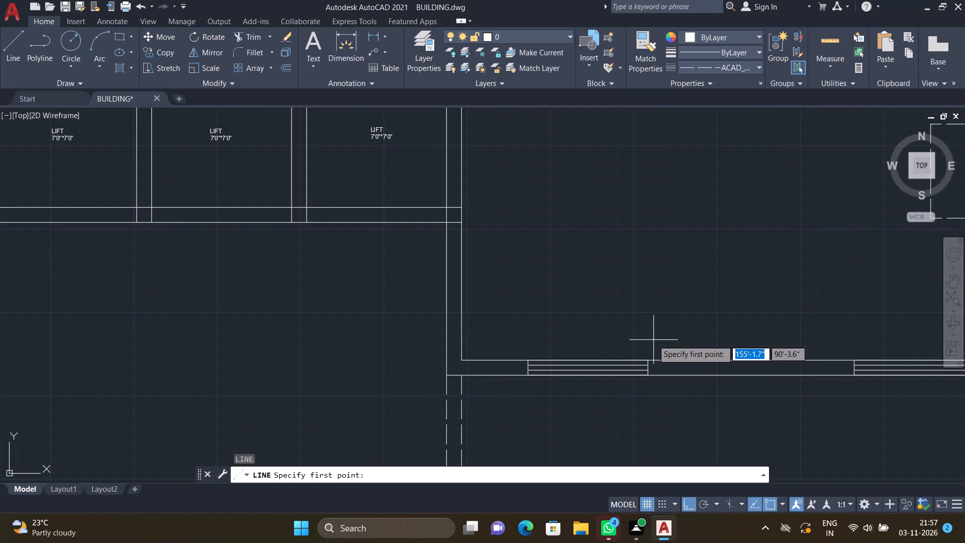
scroll(529, 355, "up", 3)
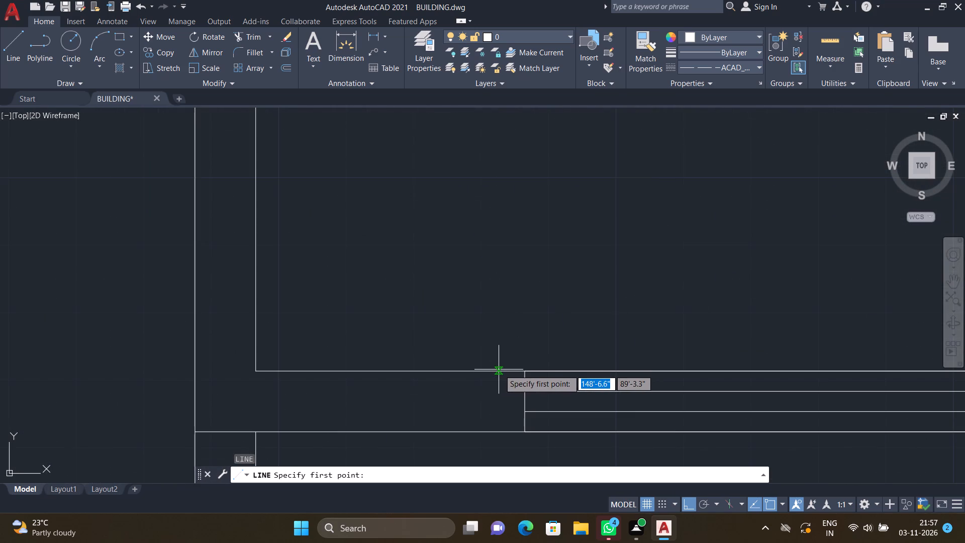
left_click(501, 371)
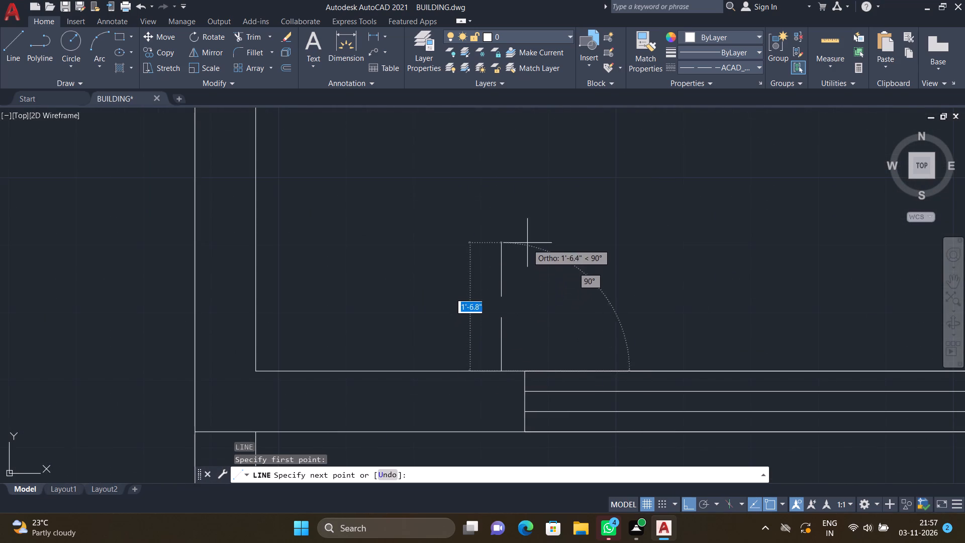
left_click(521, 158)
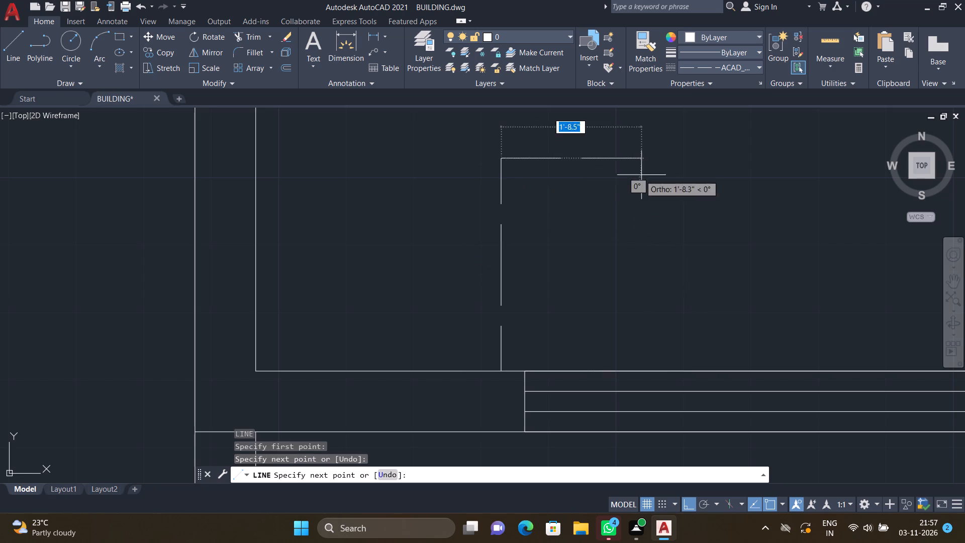
scroll(648, 173, "down", 3)
scroll(753, 182, "up", 1)
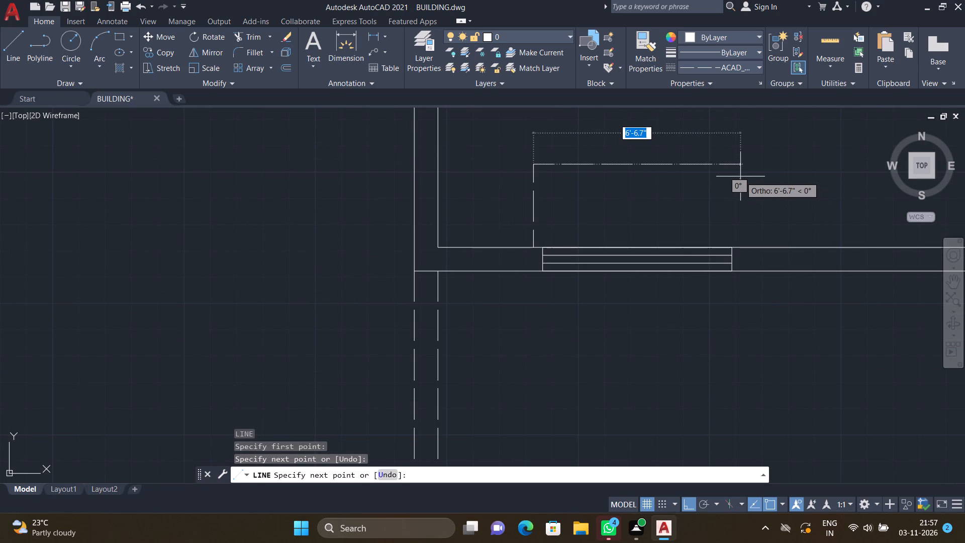
scroll(737, 171, "up", 1)
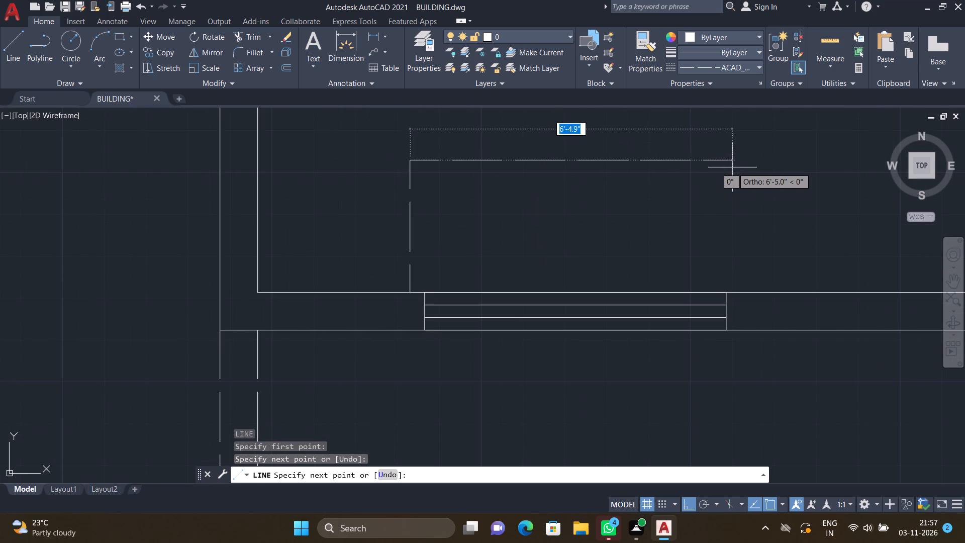
left_click(735, 165)
scroll(733, 289, "up", 2)
left_click(732, 293)
key("Return")
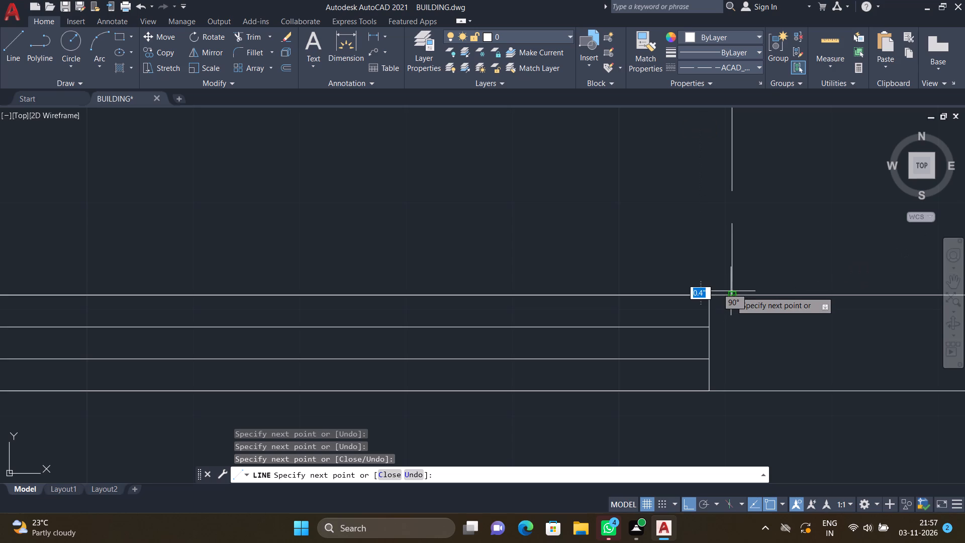
Draw a dashed outline around the right corridor window, about 2'-7" deep like the first, with its long side ending at the adjacent side wall.
scroll(732, 285, "down", 5)
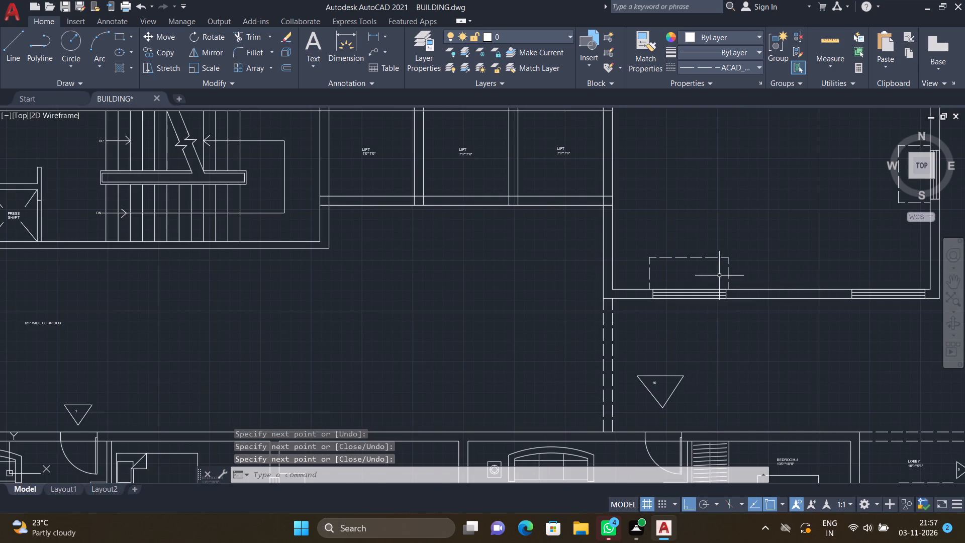
scroll(718, 276, "down", 2)
scroll(821, 275, "up", 3)
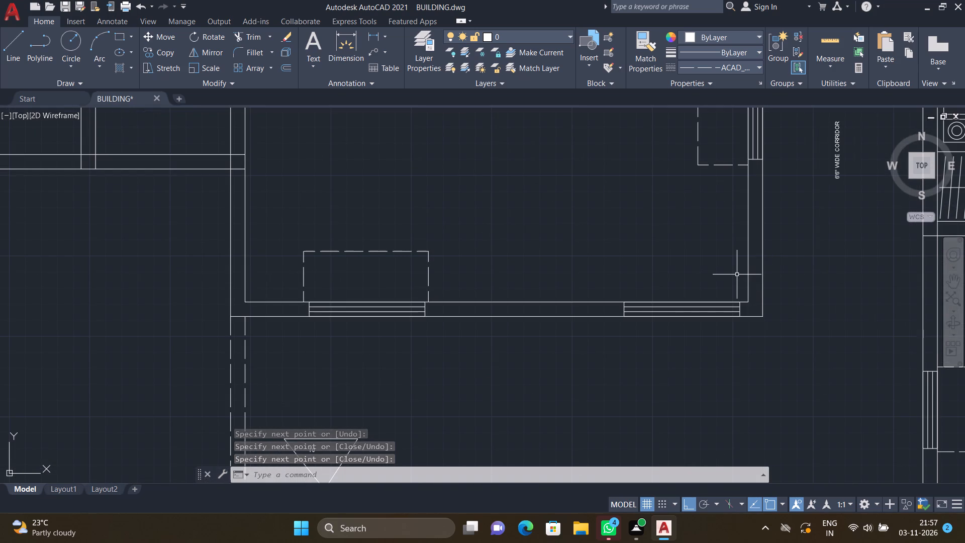
key("l")
key("Return")
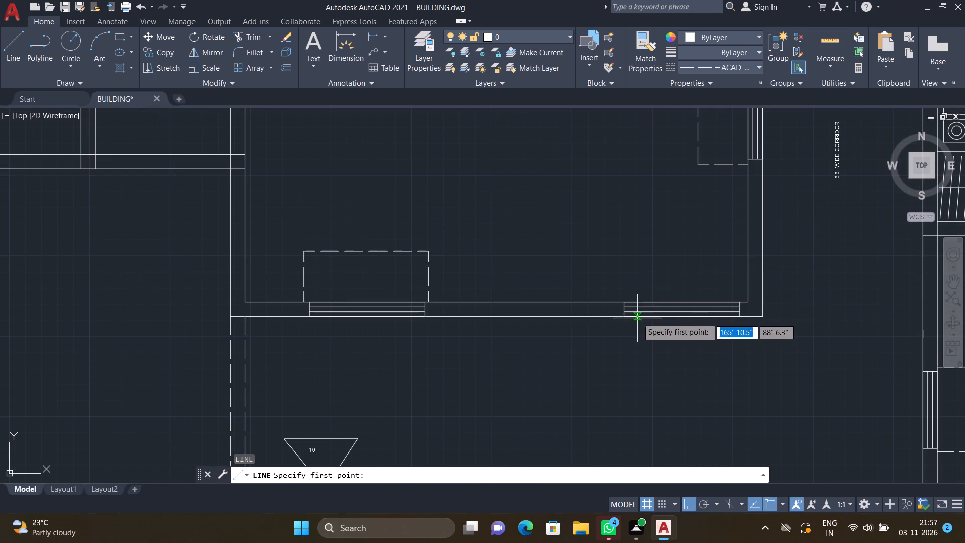
scroll(610, 300, "up", 2)
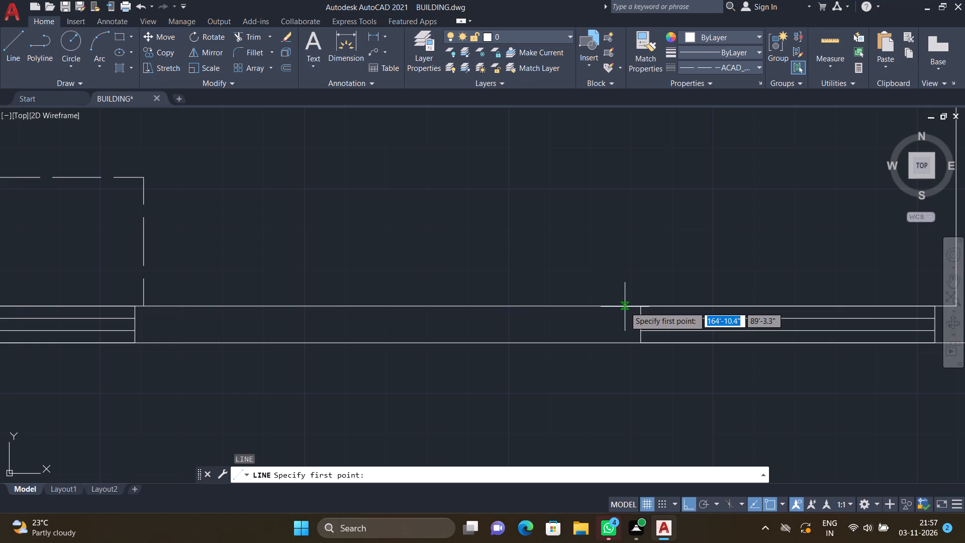
left_click(625, 307)
scroll(625, 251, "down", 2)
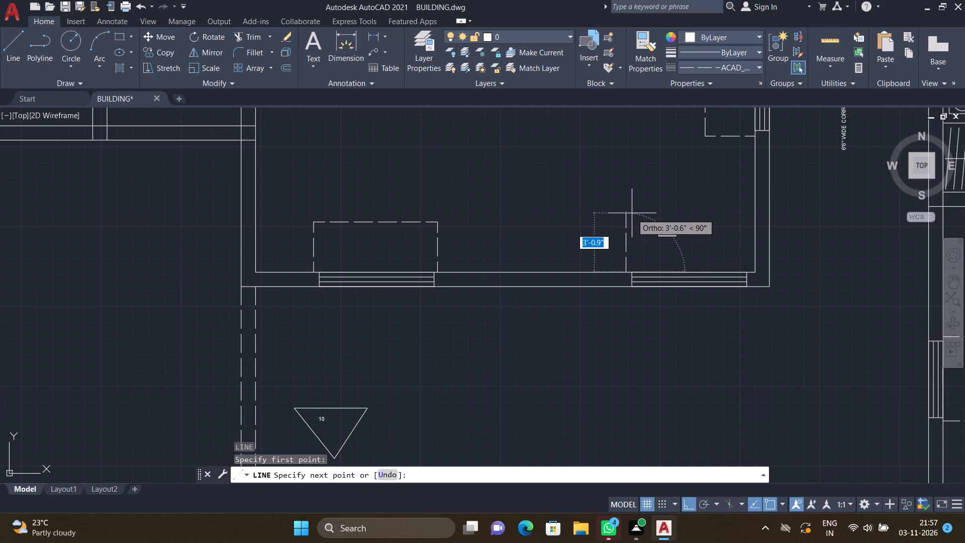
scroll(628, 209, "up", 1)
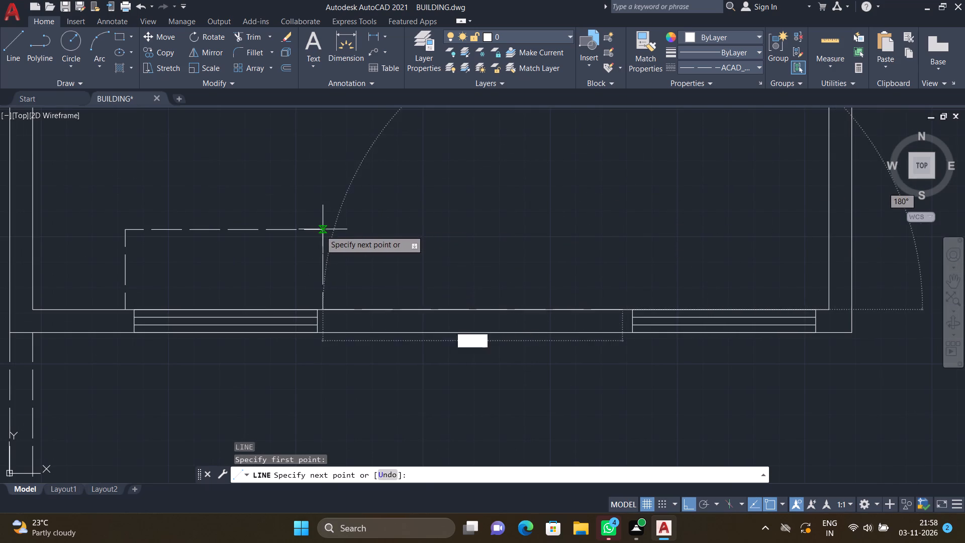
left_click(623, 229)
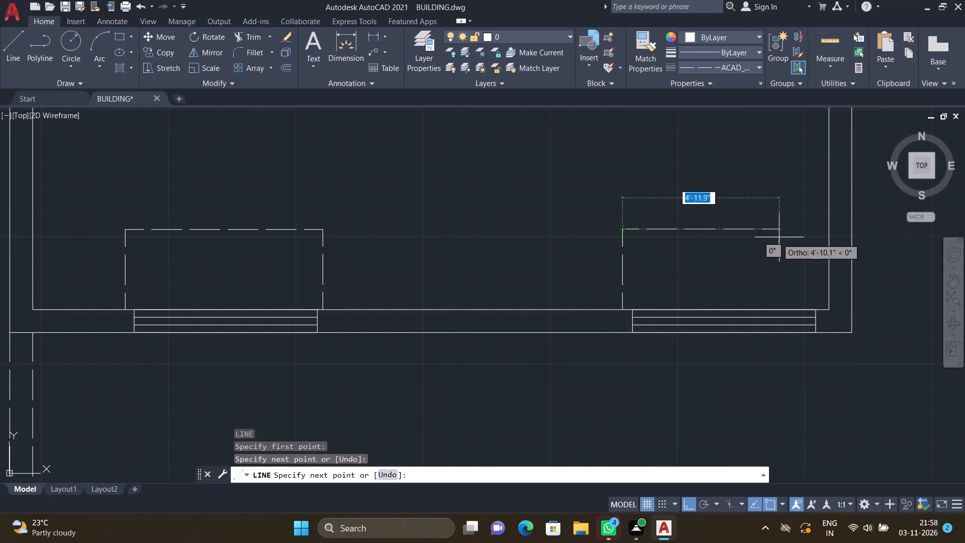
scroll(823, 229, "up", 1)
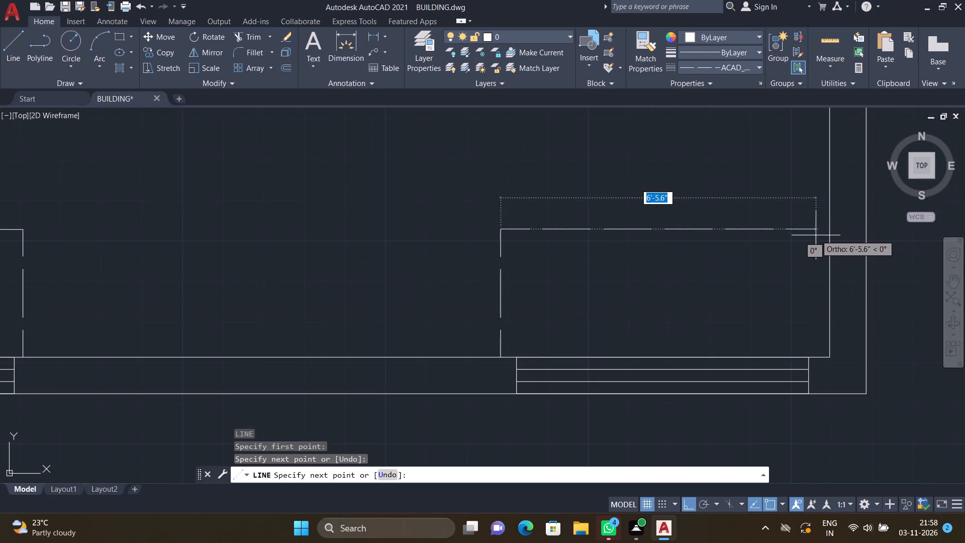
scroll(816, 237, "up", 1)
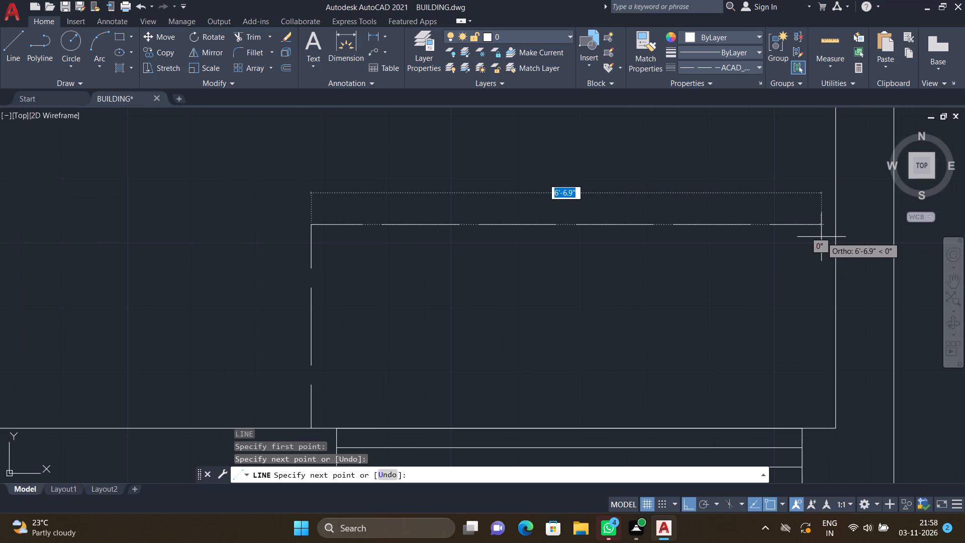
left_click(833, 225)
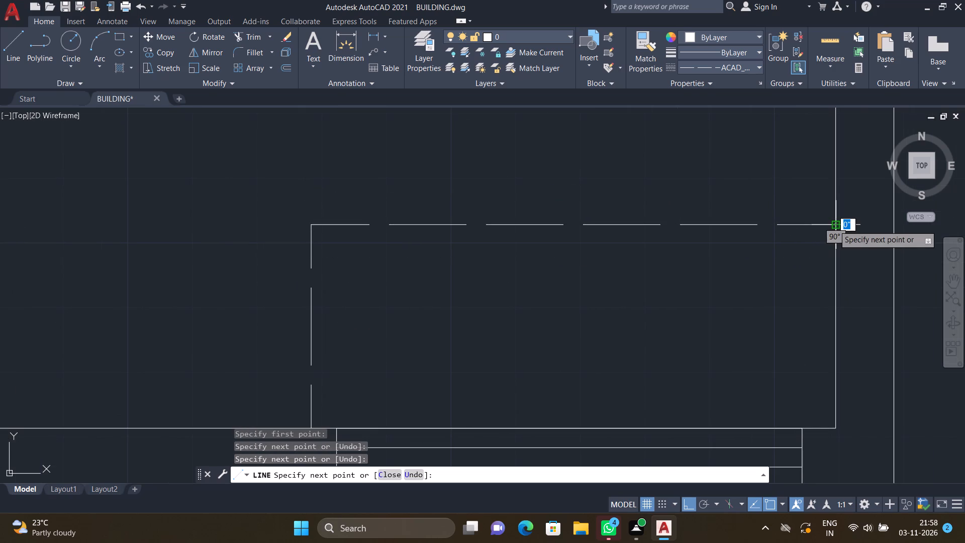
key("Return")
Trim the overlapping wall lines where the stairwell's end wall meets the top wall beside the first lift.
scroll(802, 246, "down", 2)
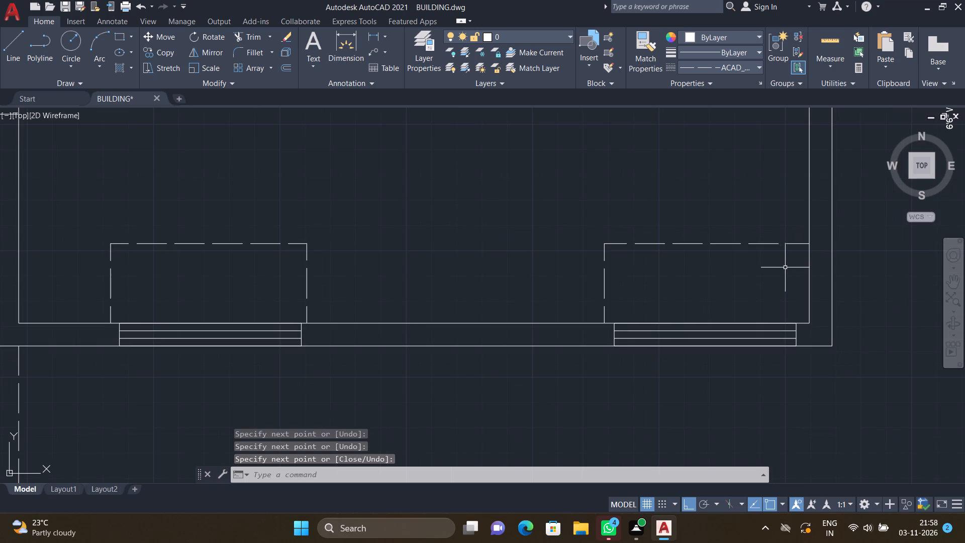
scroll(785, 268, "down", 3)
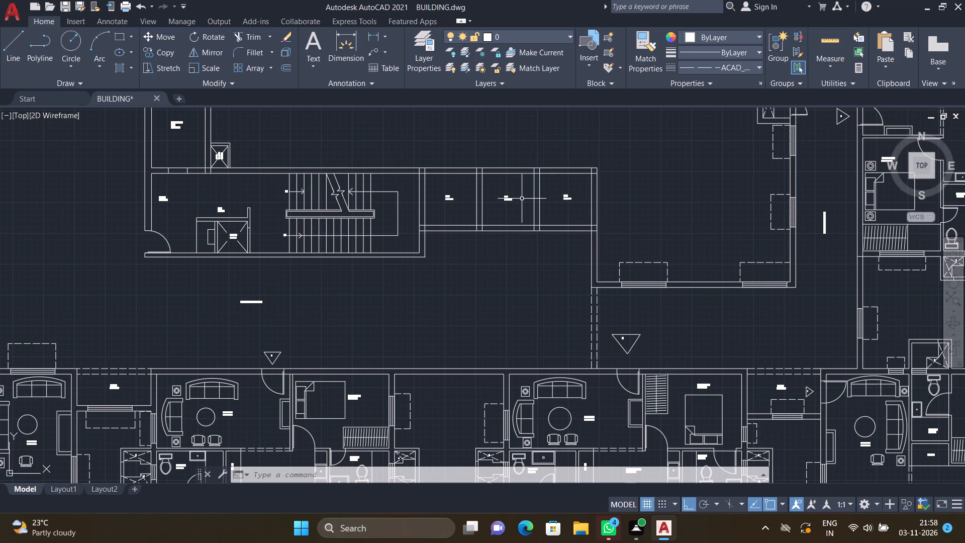
scroll(486, 170, "up", 2)
type("TR")
key("Return")
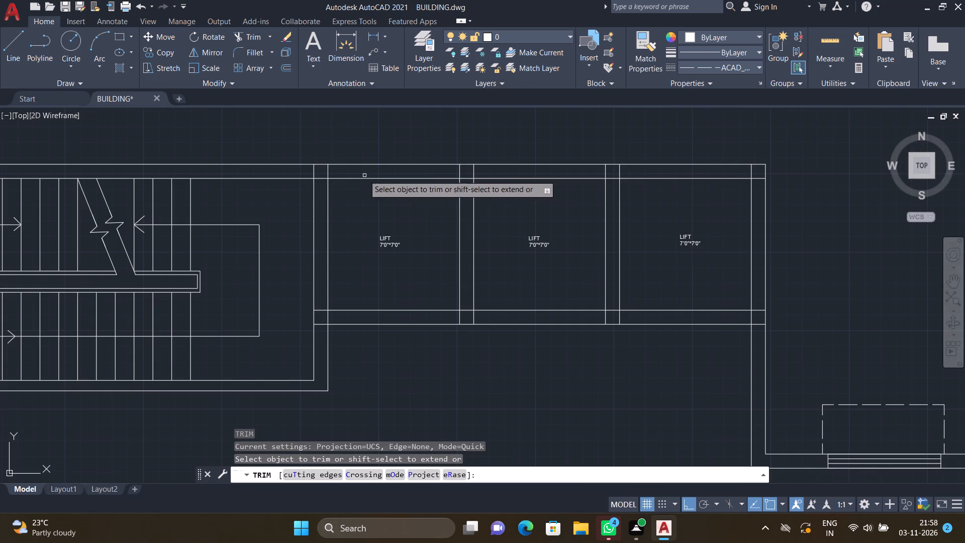
scroll(298, 169, "up", 2)
left_click_drag(325, 173, 376, 180)
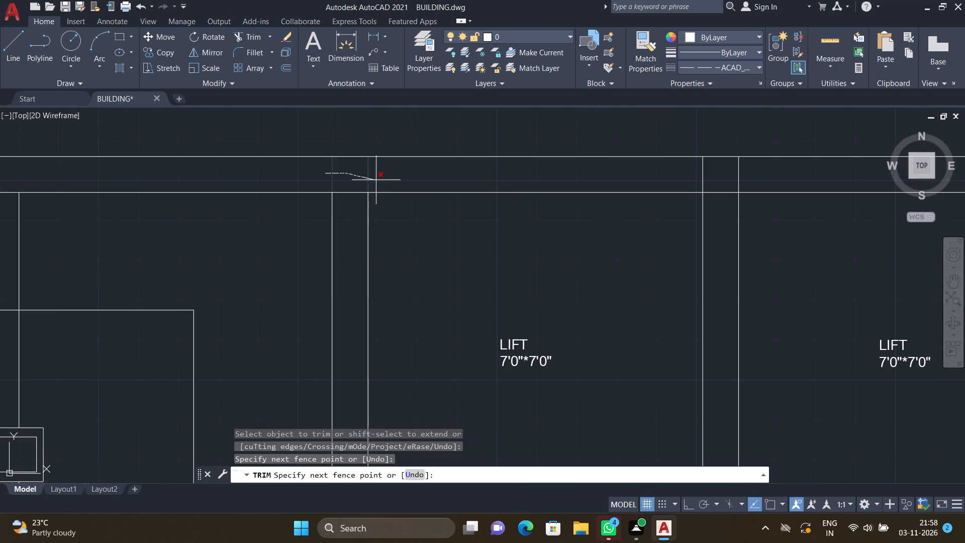
left_click_drag(376, 180, 380, 180)
left_click(345, 193)
scroll(345, 193, "up", 1)
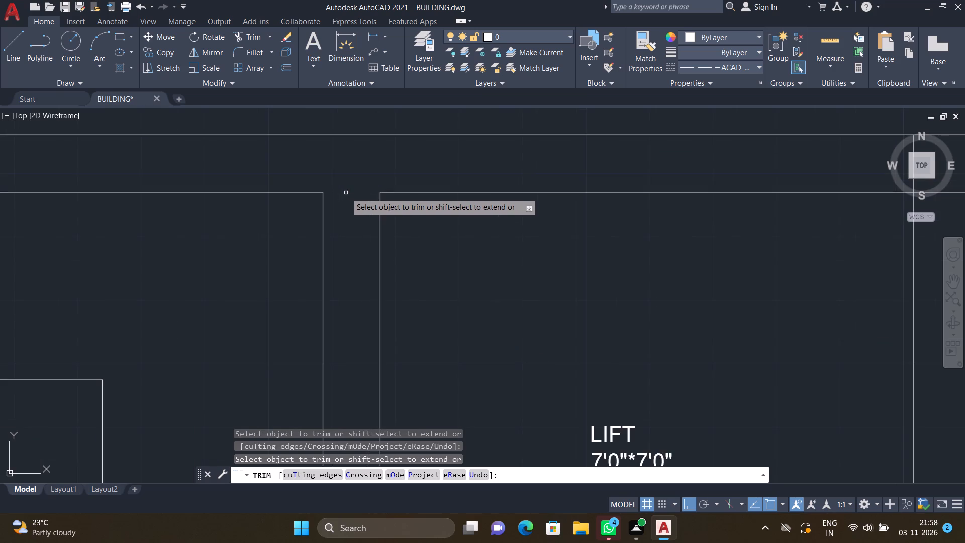
Trim the crossing lines where the two dividing walls between the three lifts meet the top wall.
scroll(351, 192, "down", 4)
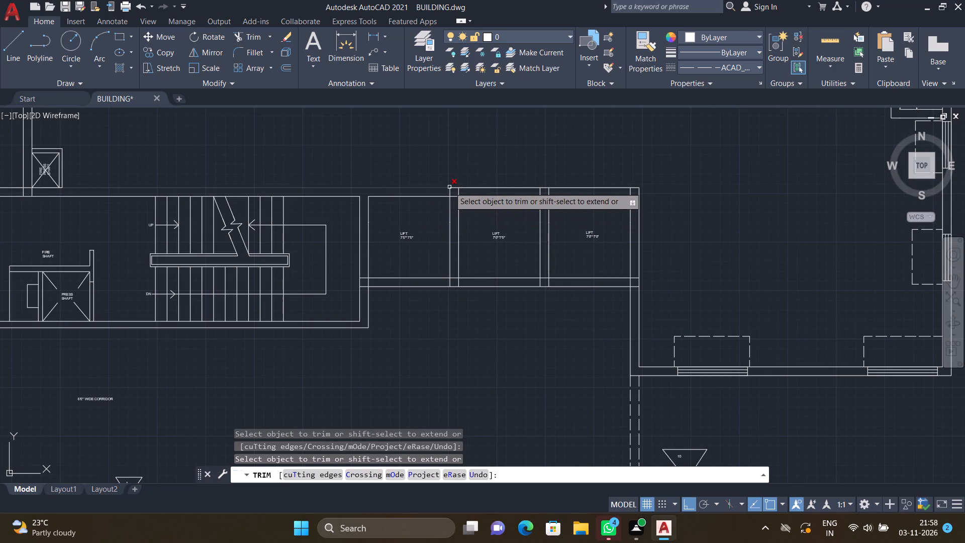
scroll(449, 187, "up", 2)
left_click(445, 200)
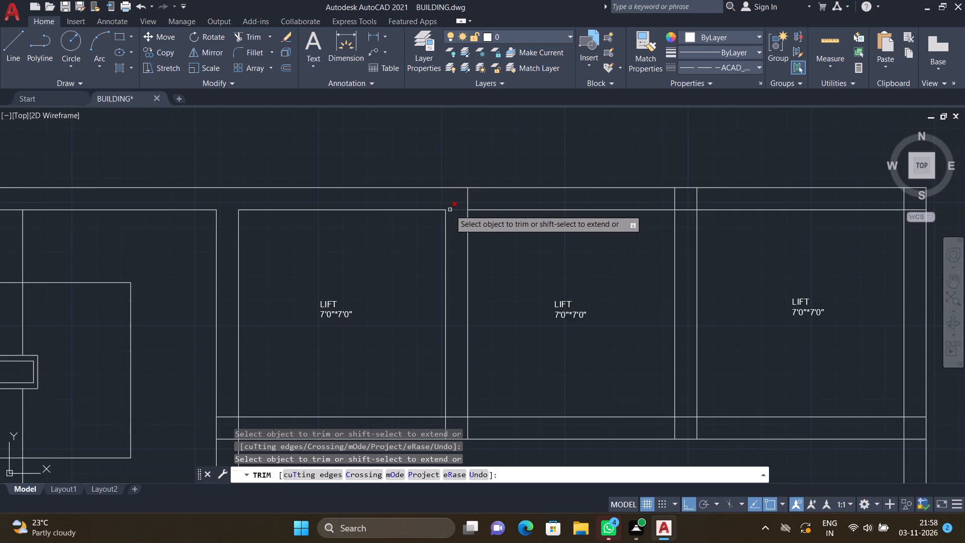
left_click(451, 211)
left_click(468, 200)
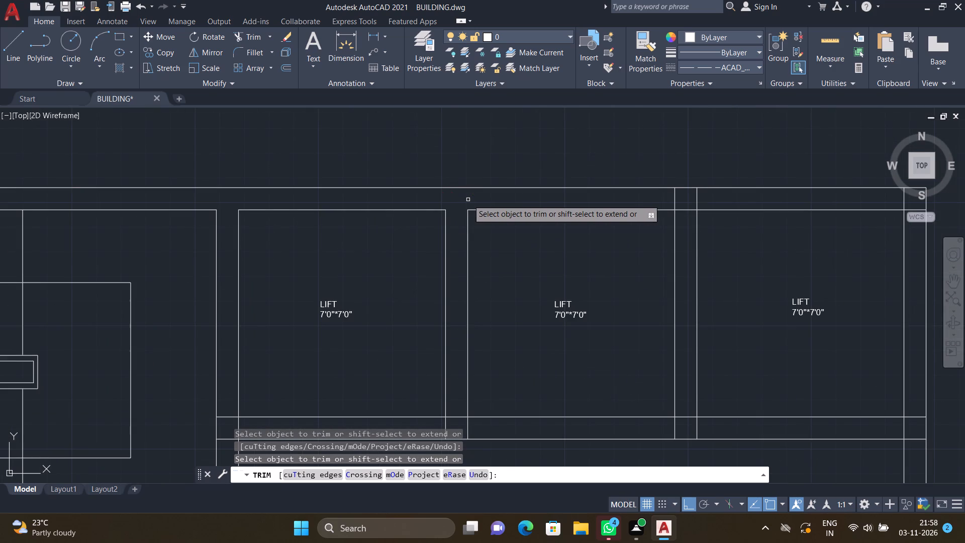
scroll(468, 204, "down", 2)
scroll(560, 205, "up", 1)
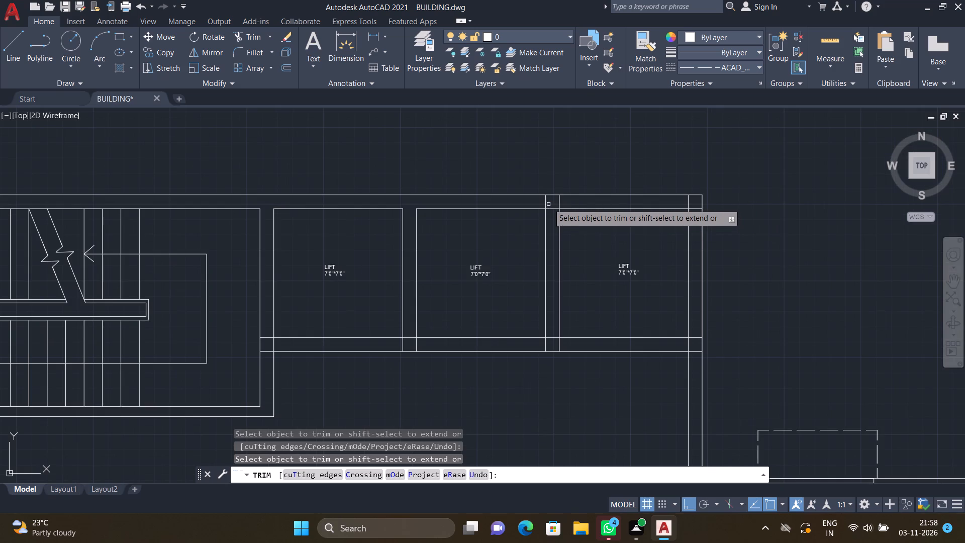
left_click(546, 203)
left_click(551, 208)
scroll(551, 208, "up", 1)
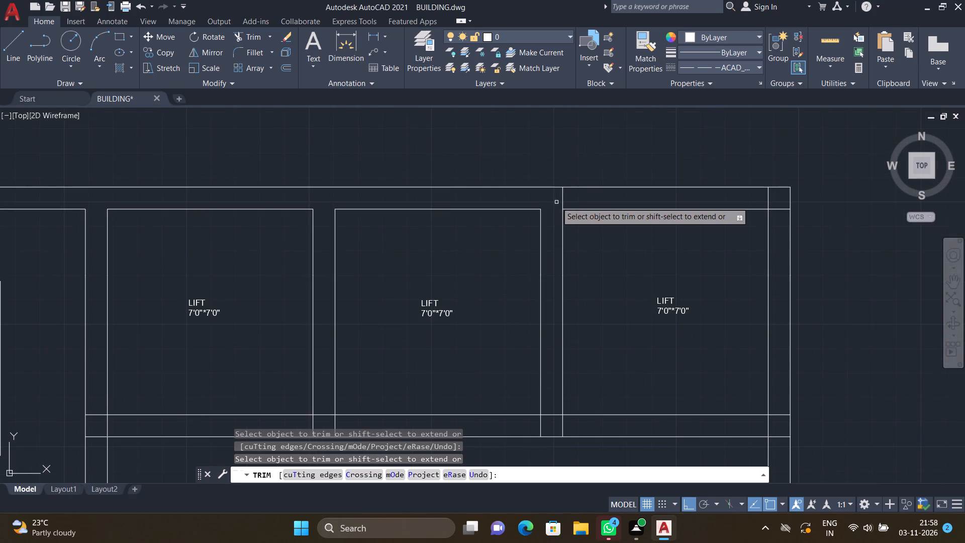
left_click(561, 199)
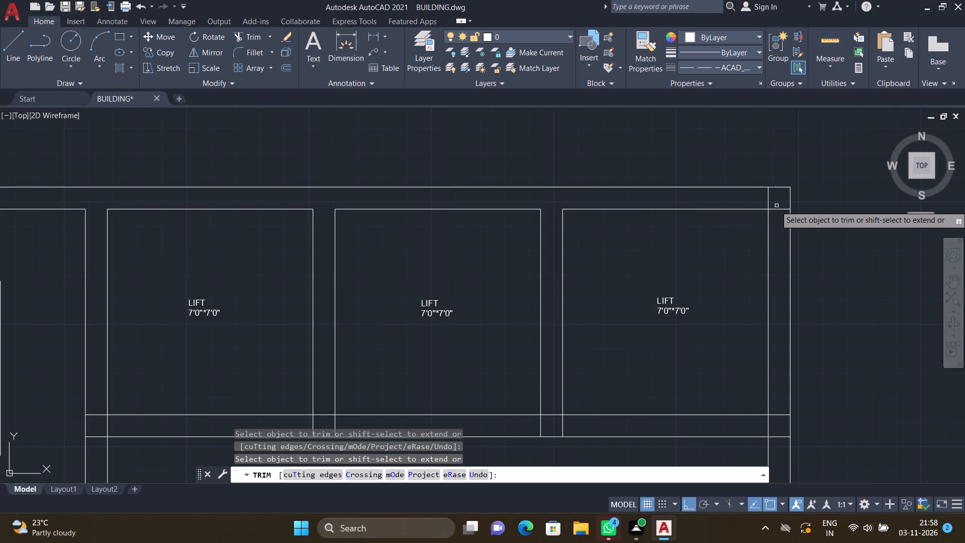
Trim the overlapping inner wall lines at the third lift's top outer corner.
scroll(773, 206, "up", 1)
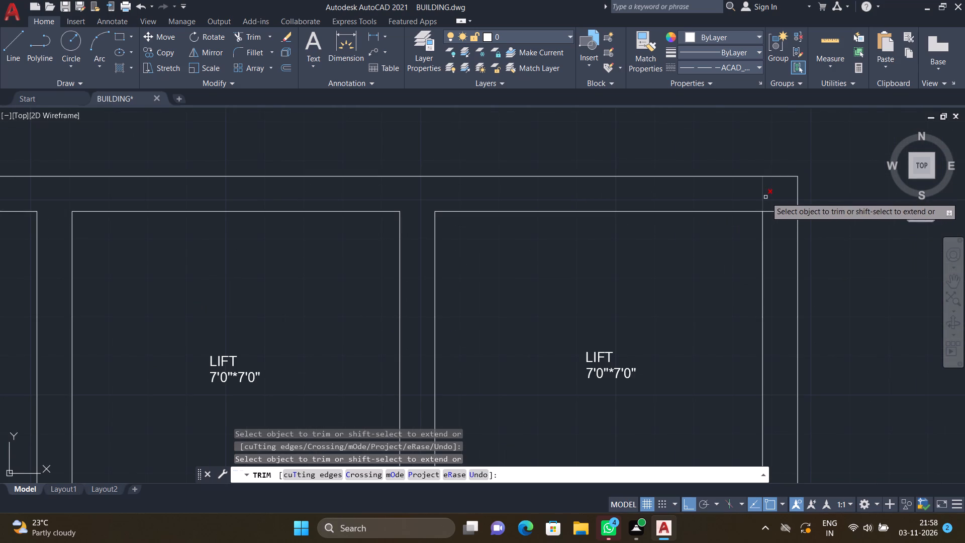
left_click(766, 198)
left_click(760, 197)
left_click(775, 211)
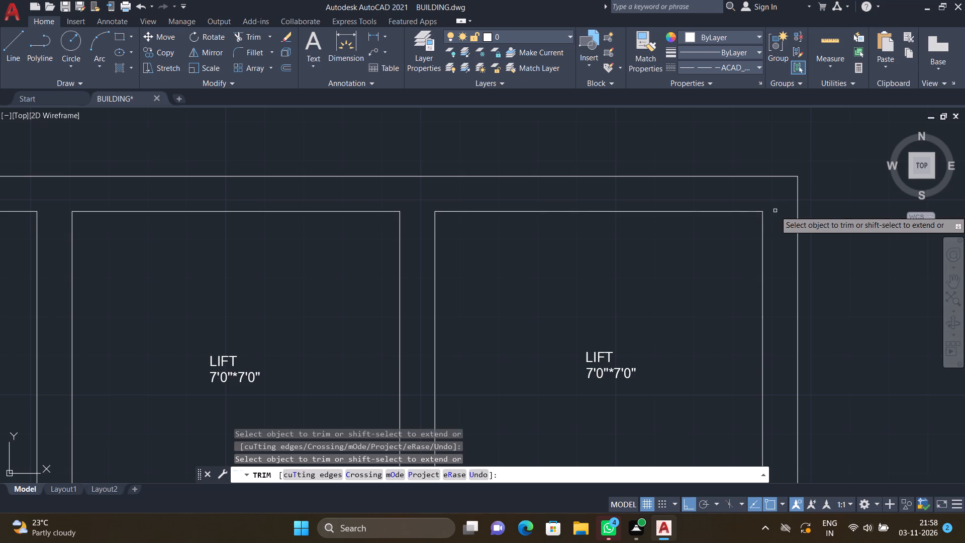
Trim the crossing lines where the first lift's front wall joins the stairwell's end wall.
scroll(772, 218, "down", 3)
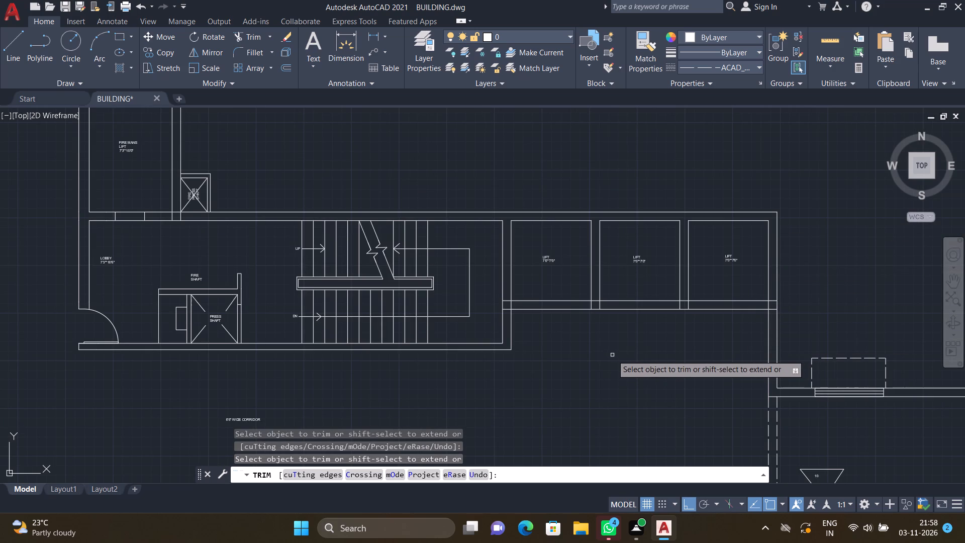
scroll(502, 307, "up", 2)
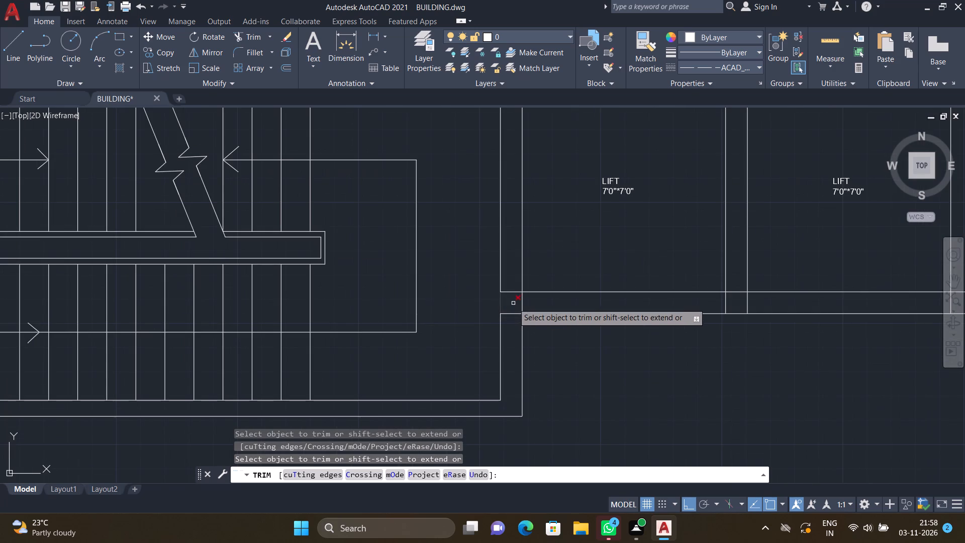
scroll(509, 305, "up", 3)
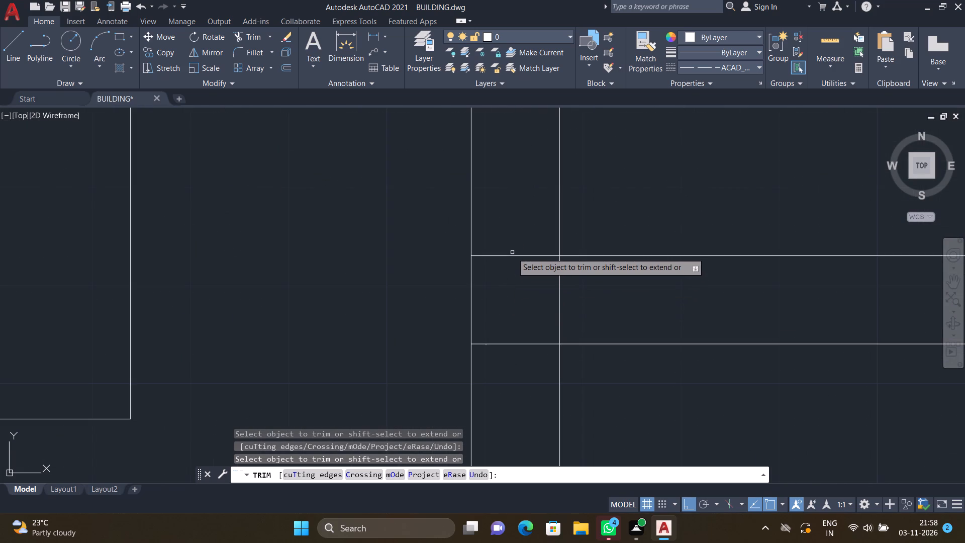
left_click(514, 257)
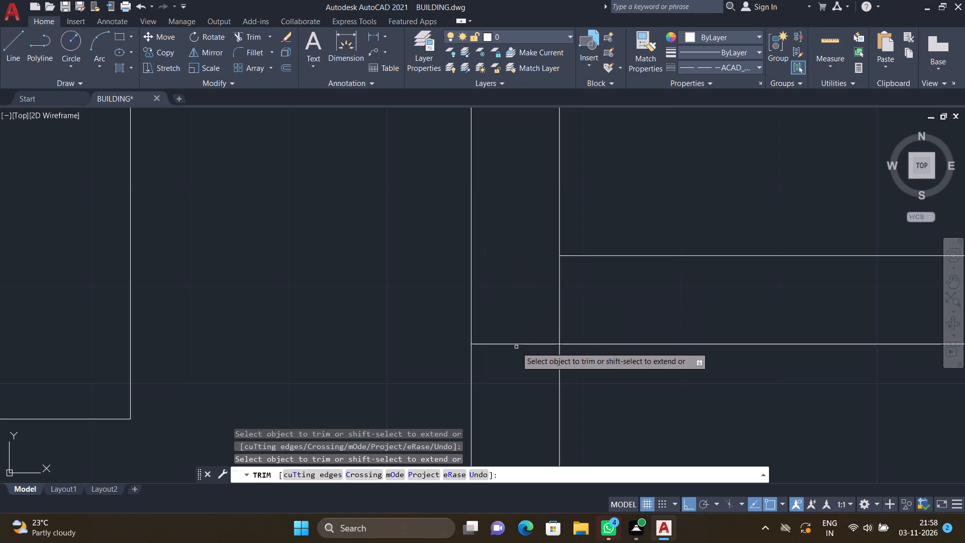
left_click(516, 344)
left_click(560, 309)
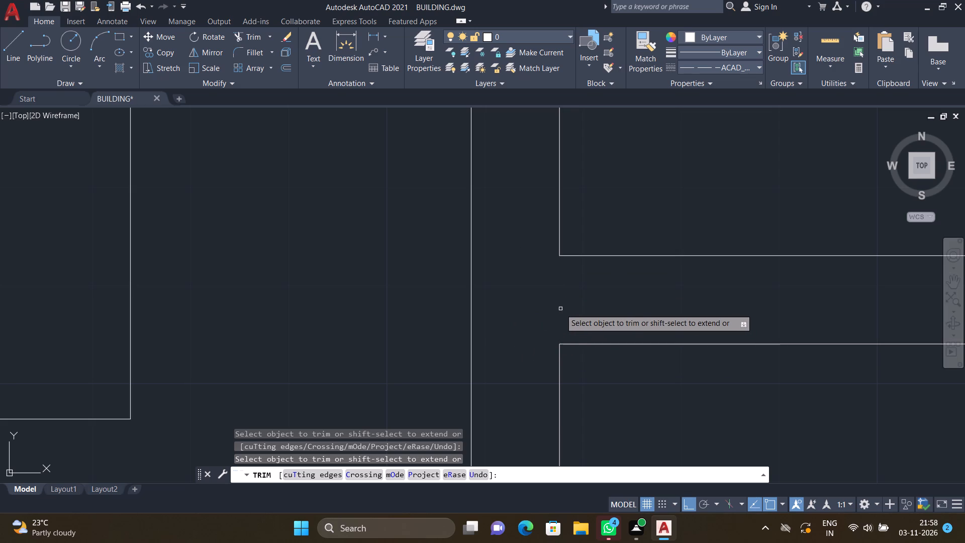
Trim the crossing lines where the wall between the first and second lifts meets the front wall.
scroll(564, 305, "down", 3)
scroll(750, 322, "down", 4)
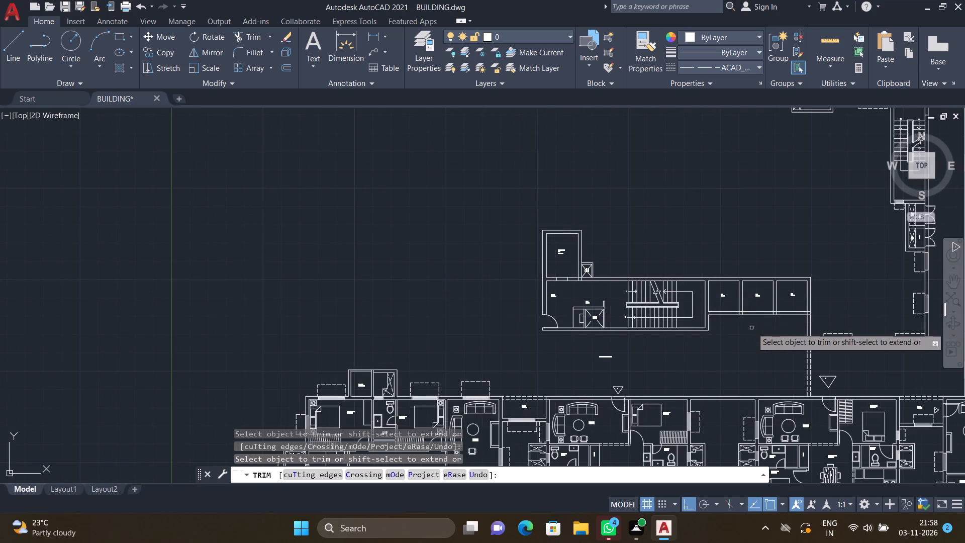
scroll(747, 323, "up", 3)
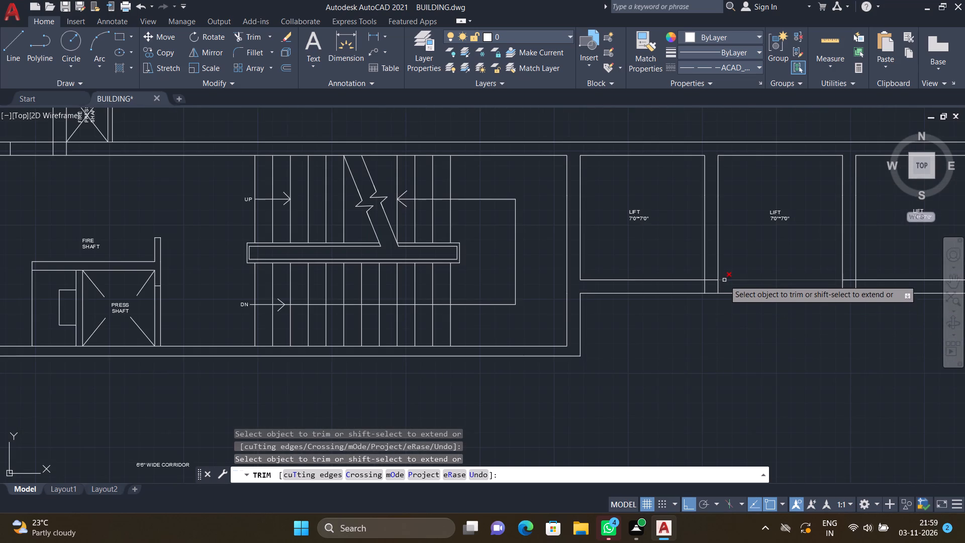
scroll(722, 279, "up", 2)
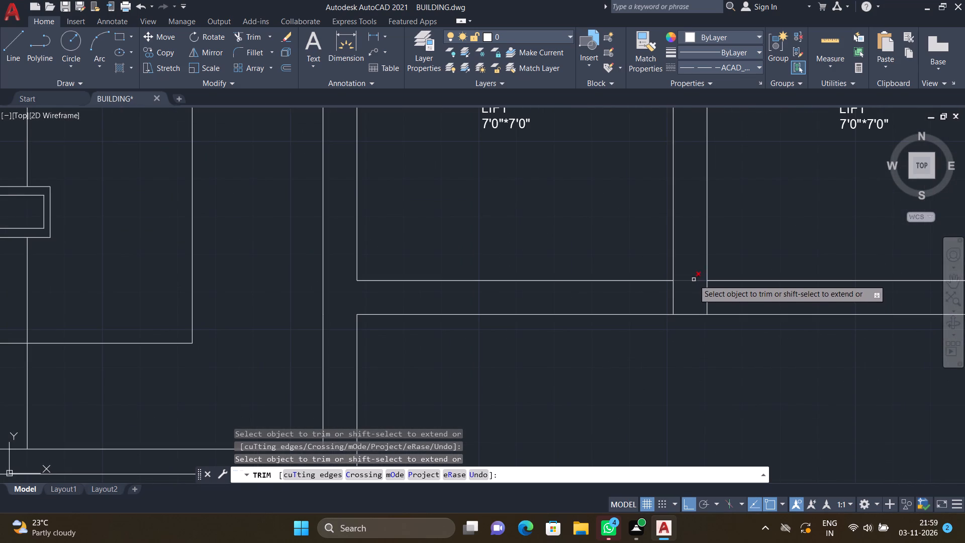
left_click(694, 280)
left_click(671, 302)
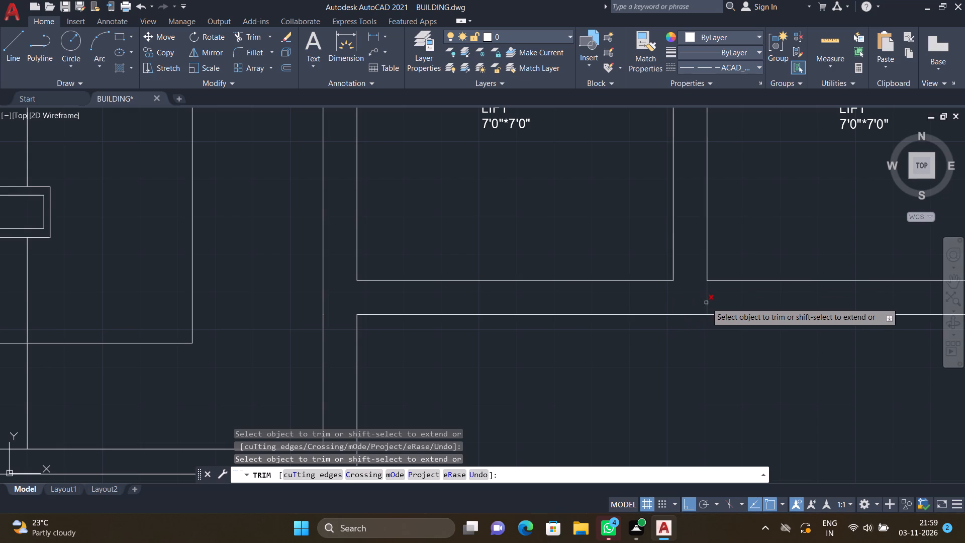
left_click(706, 303)
Trim the overlapping lines where the third lift's front wall meets the outer side wall.
scroll(712, 300, "down", 3)
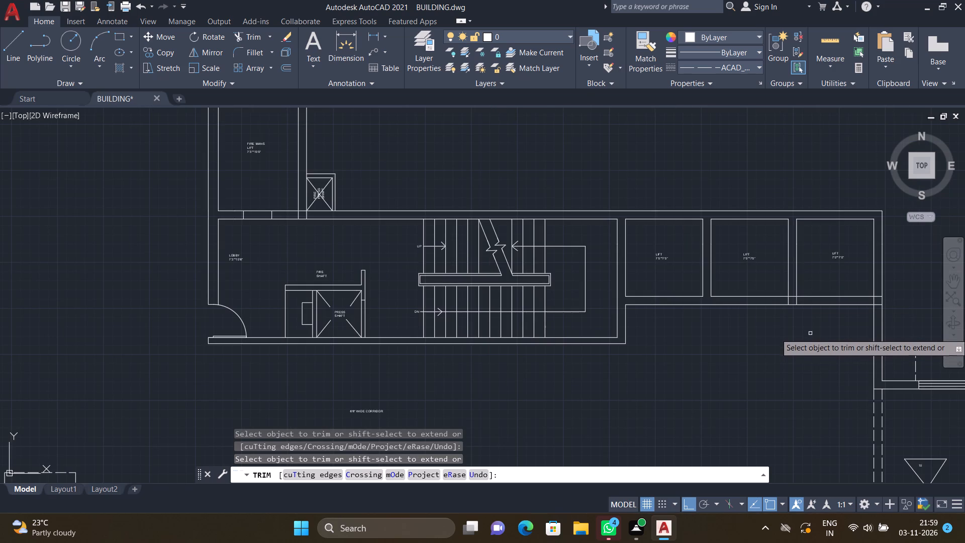
scroll(798, 336, "down", 1)
scroll(670, 317, "down", 1)
scroll(784, 326, "up", 3)
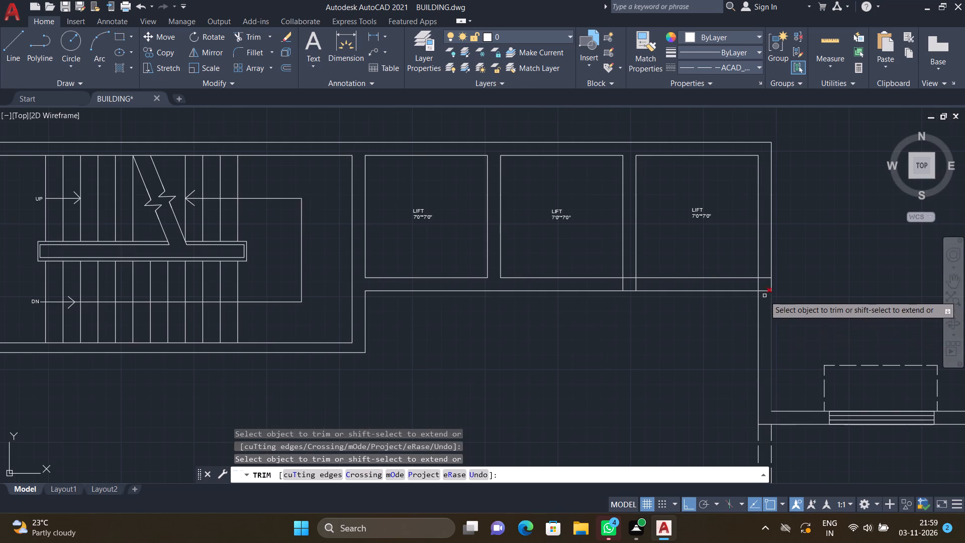
scroll(758, 292, "up", 2)
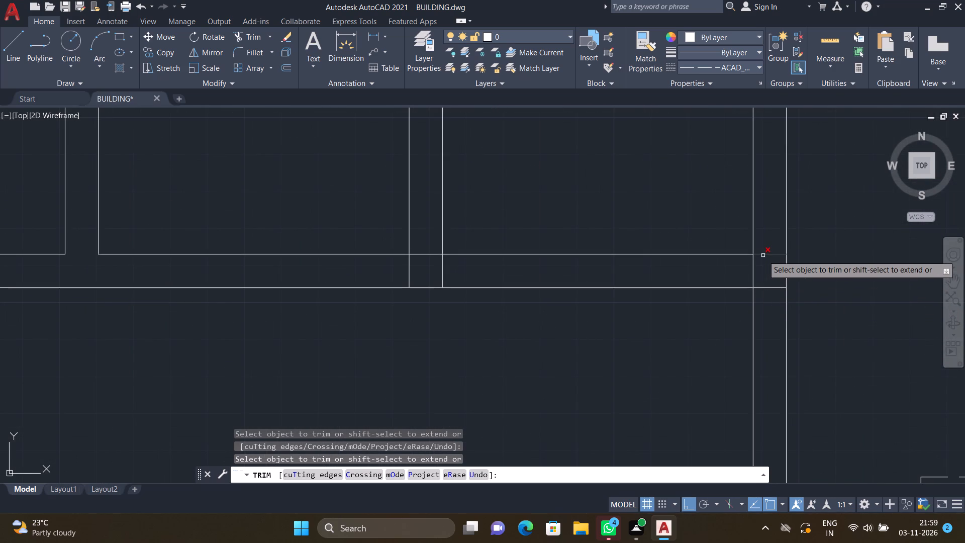
scroll(763, 255, "up", 1)
left_click(763, 255)
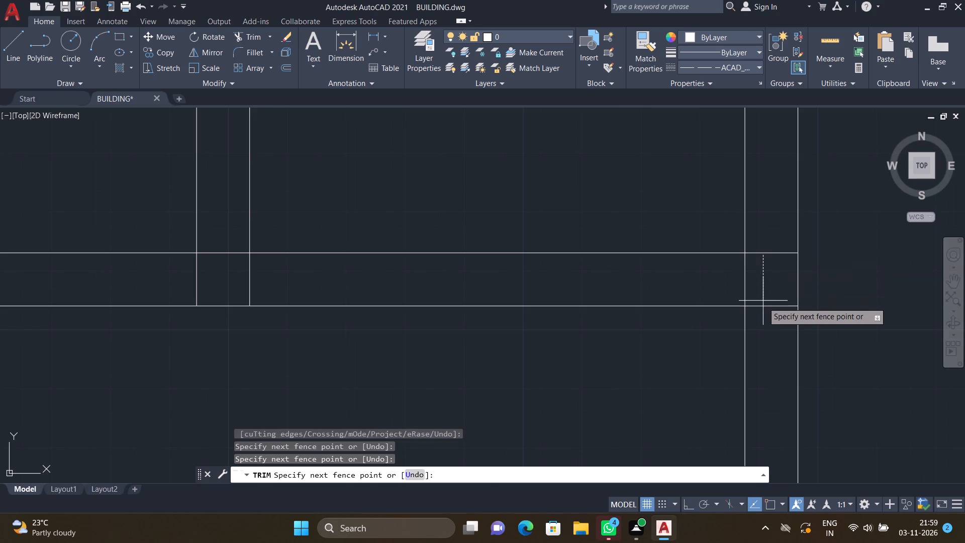
left_click(763, 317)
left_click(745, 281)
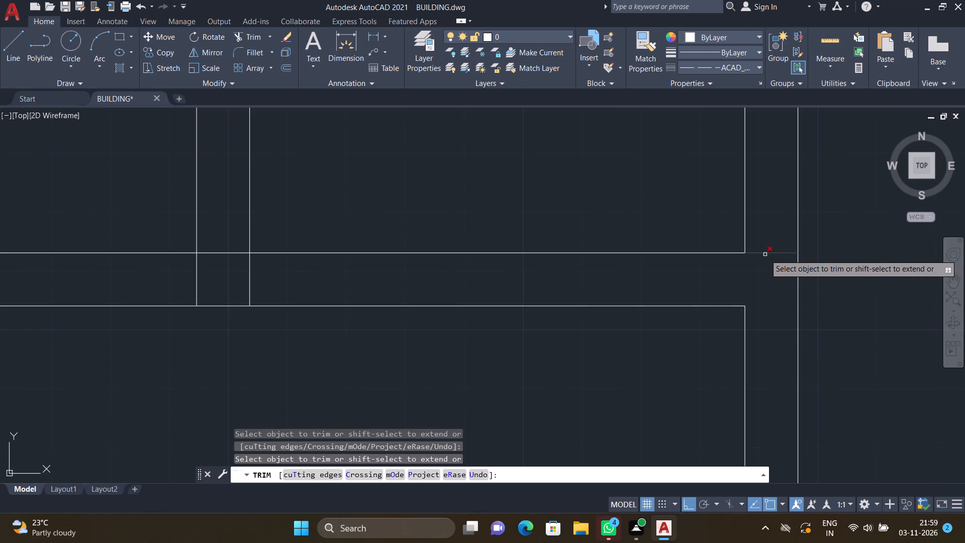
double_click(765, 254)
Trim the crossing lines where the wall between the second and third lifts meets the front wall, and finish trimming.
scroll(751, 273, "down", 3)
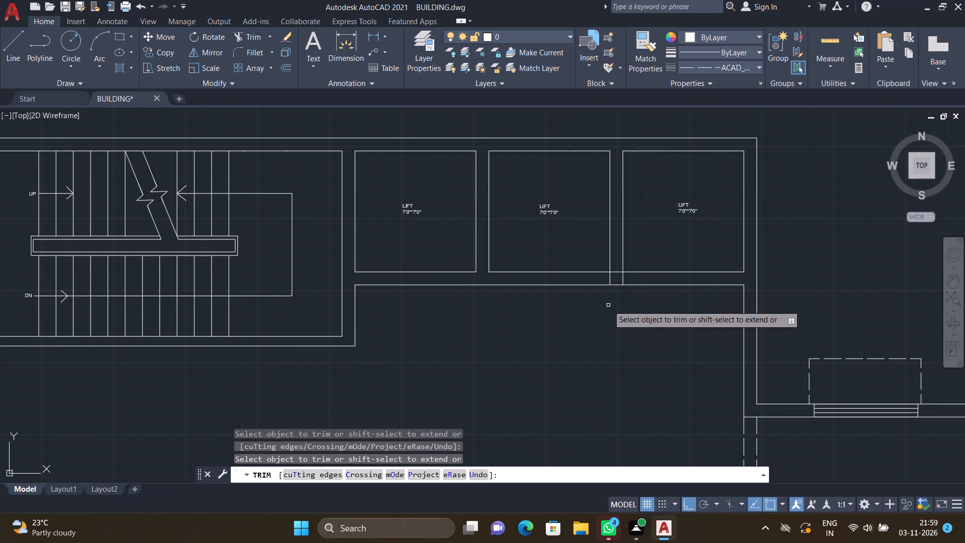
scroll(605, 274, "up", 2)
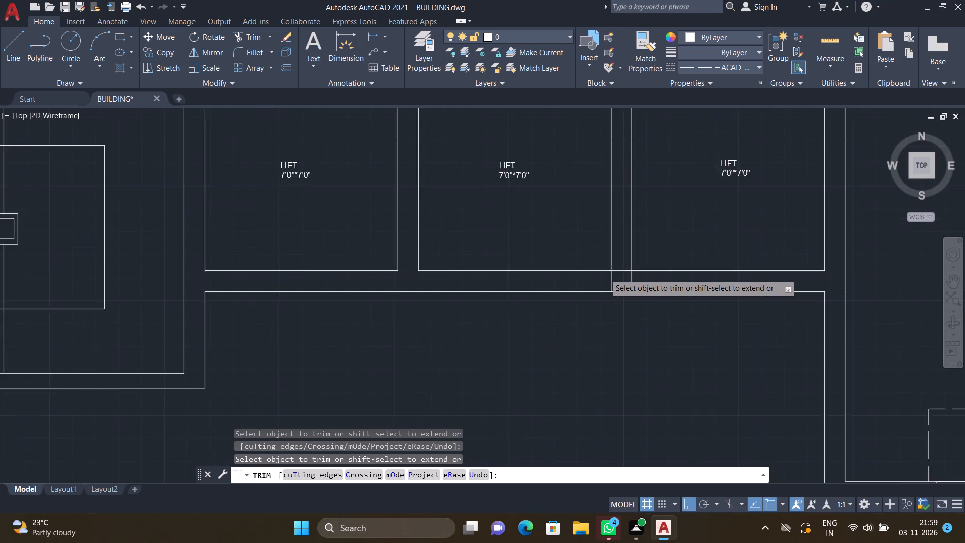
left_click(623, 269)
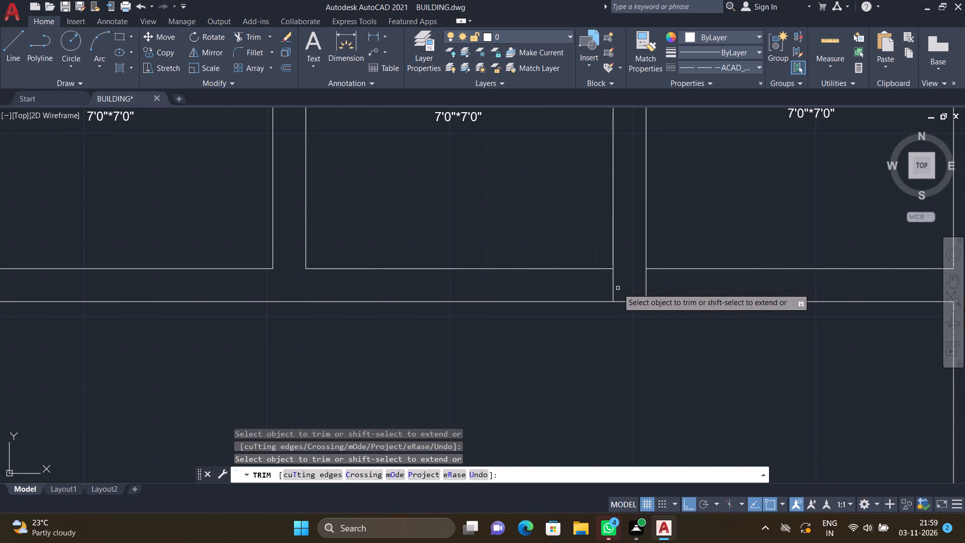
left_click(612, 281)
left_click_drag(648, 287, 638, 285)
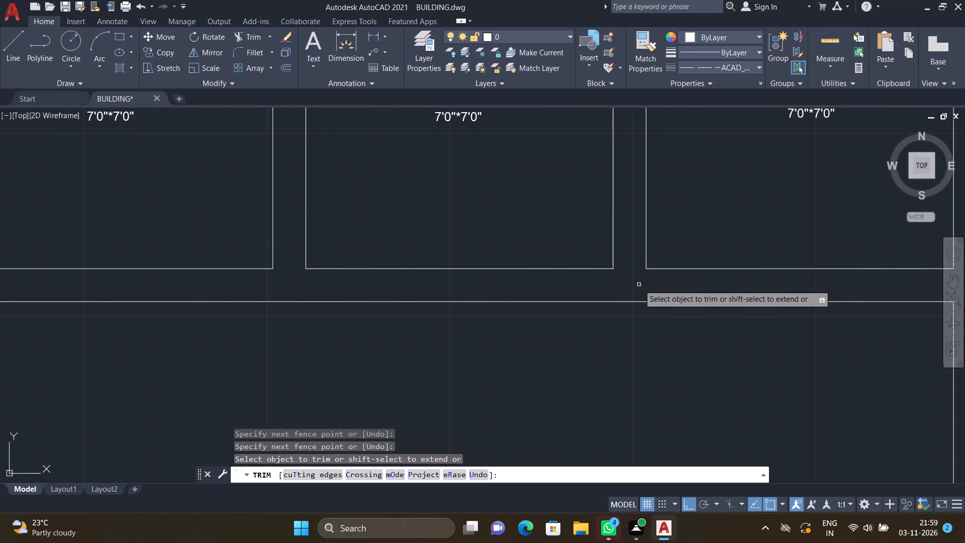
key("Return")
Draw a short perpendicular line across the first lift's front wall, between its inner and outer faces, on the stairwell side.
scroll(632, 270, "down", 3)
key("l")
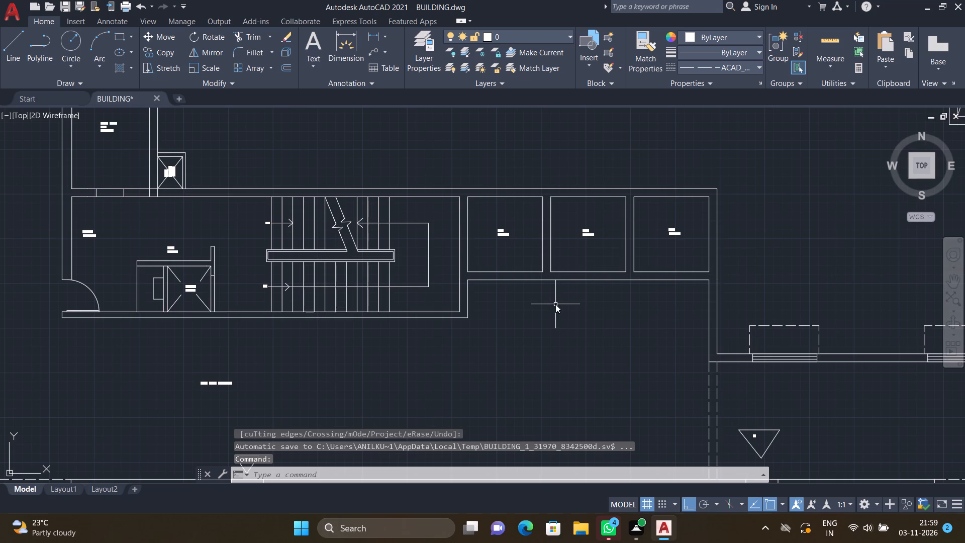
key("Return")
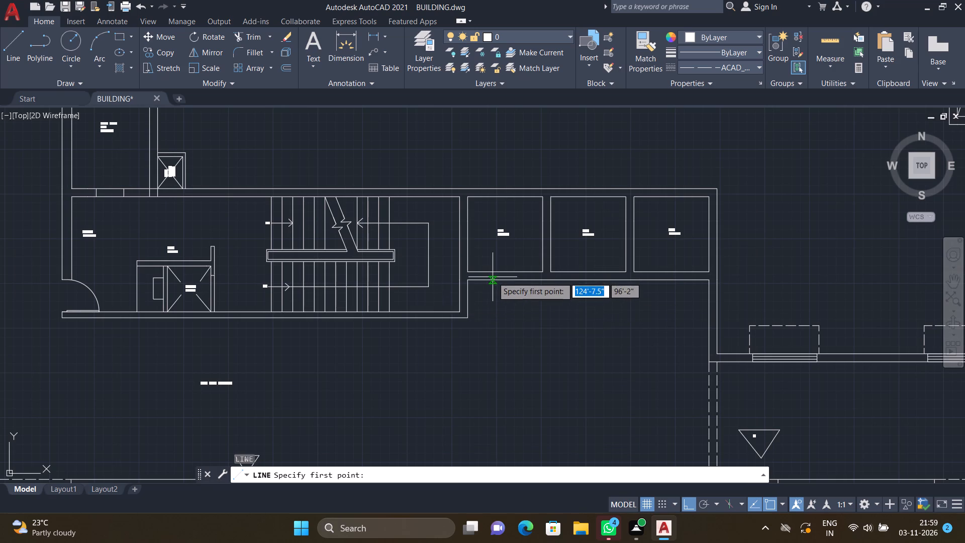
scroll(489, 277, "up", 4)
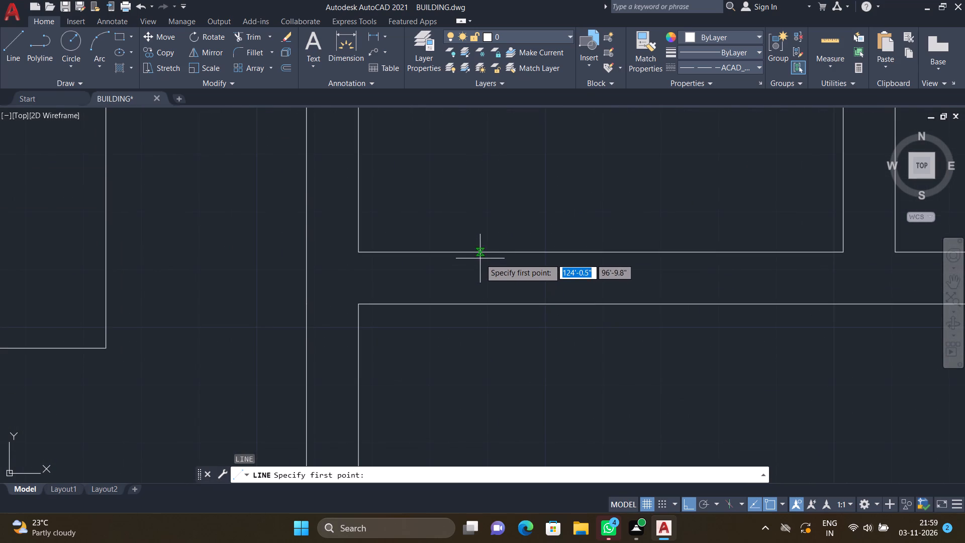
left_click(484, 252)
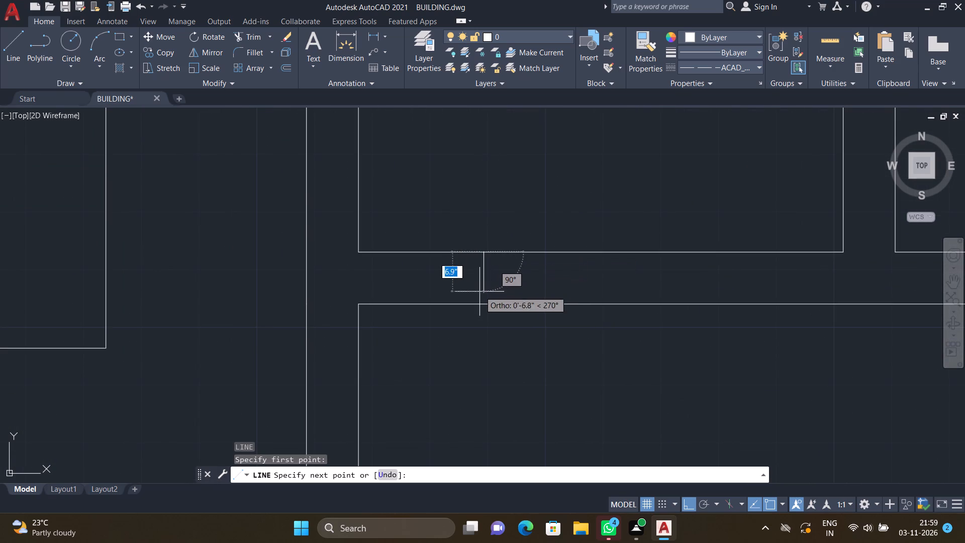
left_click(482, 304)
key("Return")
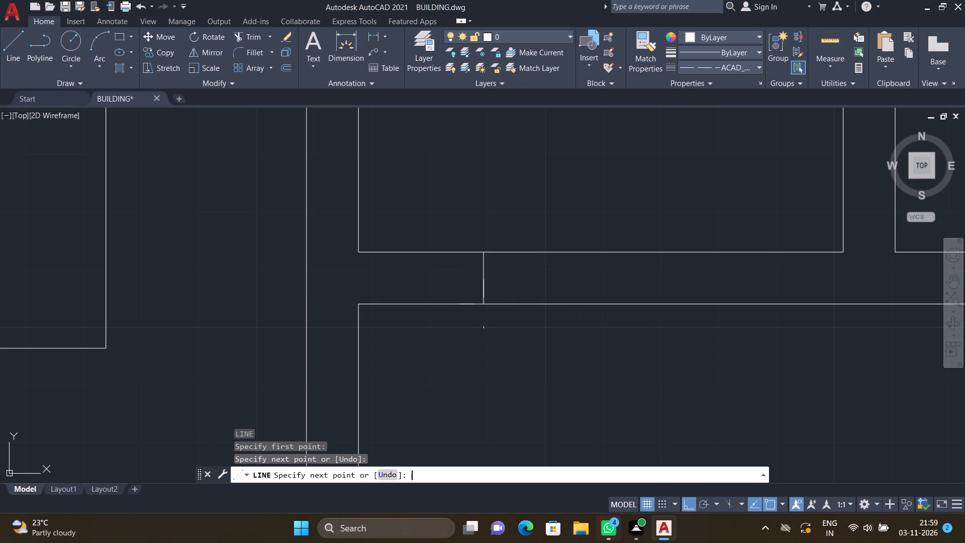
Draw a second short line across the first lift's front wall, on the side nearer the second lift, to frame its door opening.
key("l")
key("Return")
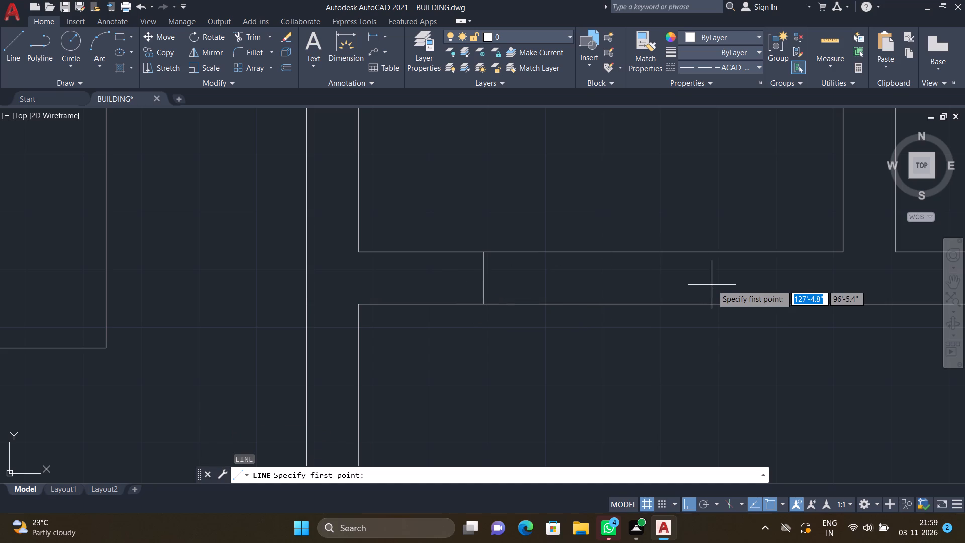
scroll(710, 282, "down", 3)
scroll(716, 281, "up", 3)
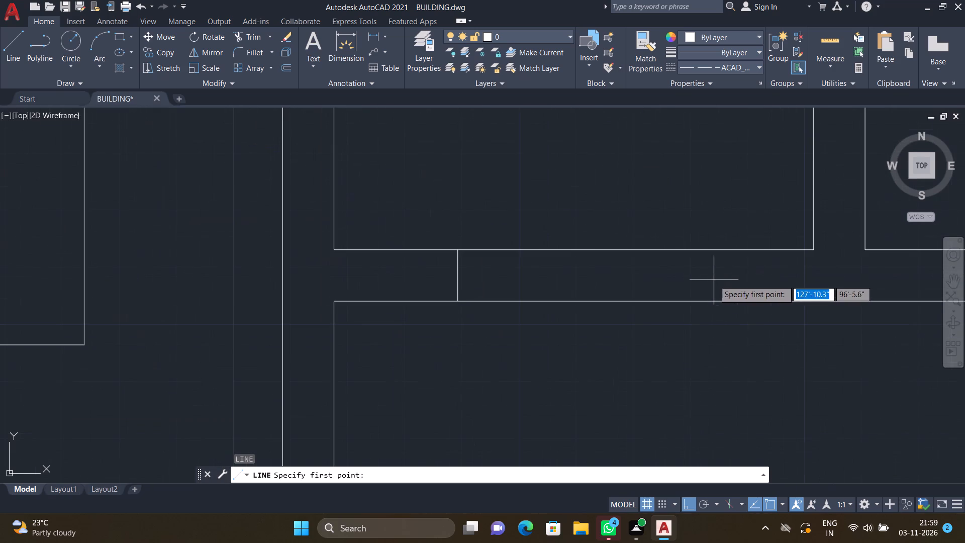
left_click(683, 250)
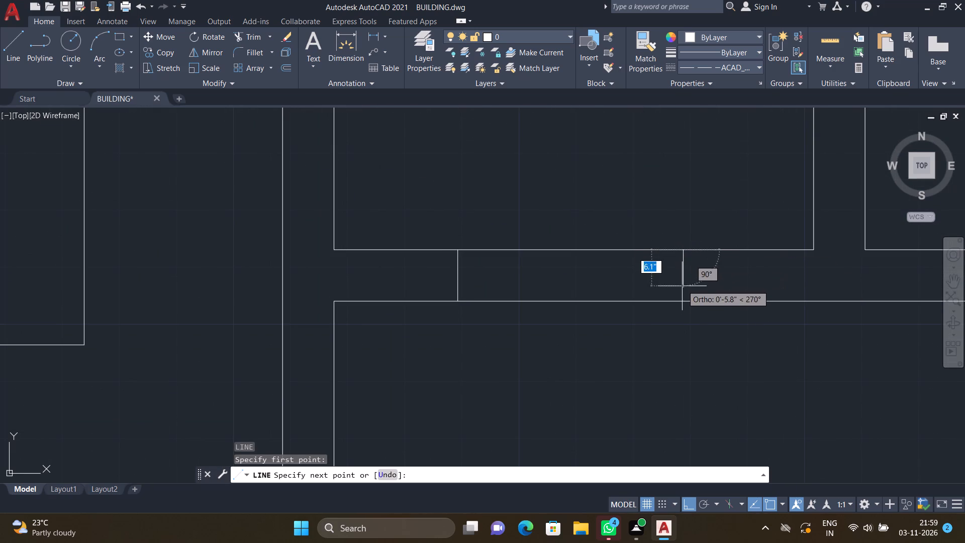
left_click(681, 300)
key("Return")
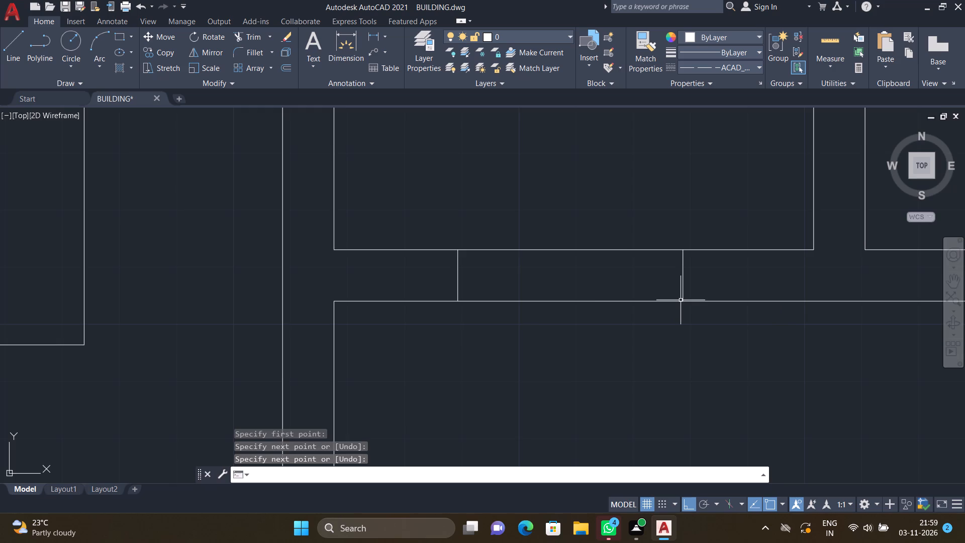
Draw a short perpendicular line across the second lift's front wall, on the side nearer the first lift.
scroll(680, 300, "down", 4)
scroll(746, 294, "up", 3)
key("l")
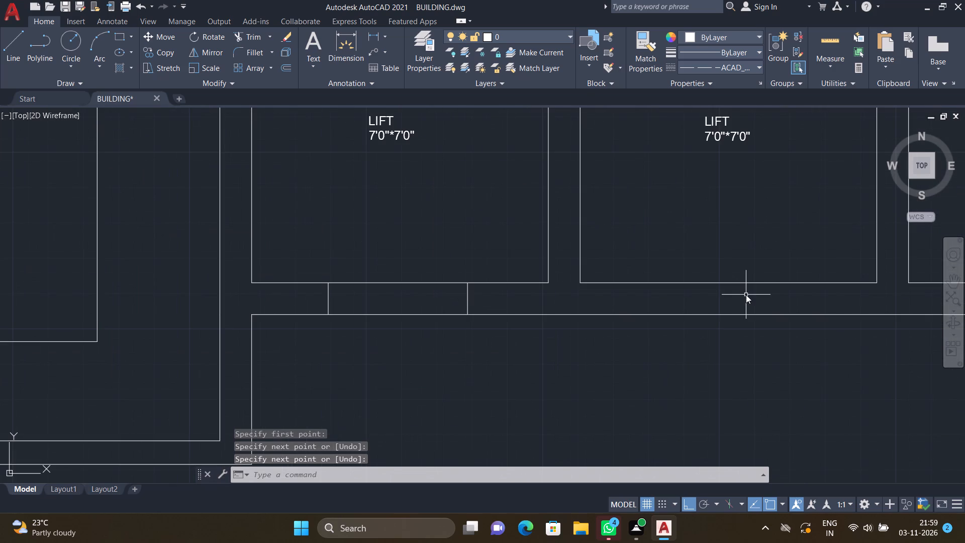
key("Return")
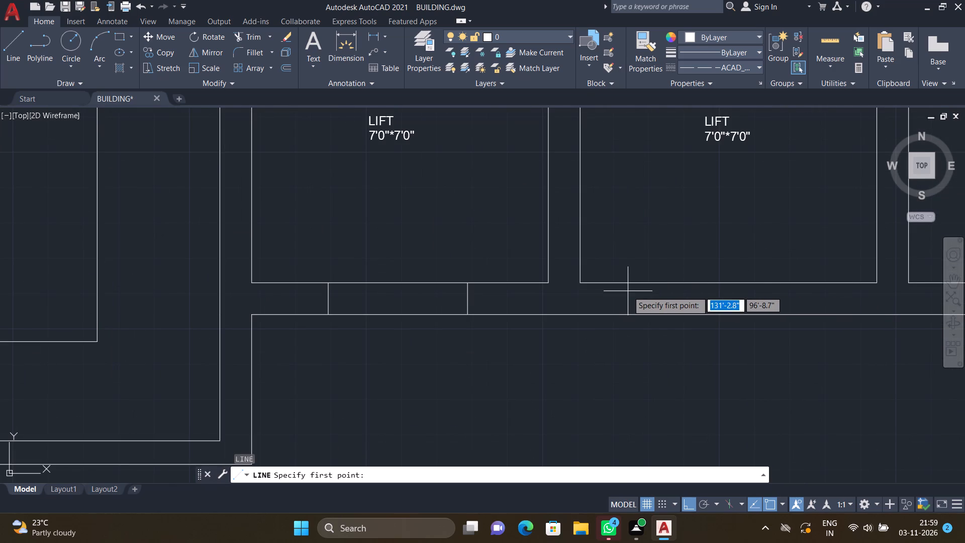
scroll(628, 291, "up", 1)
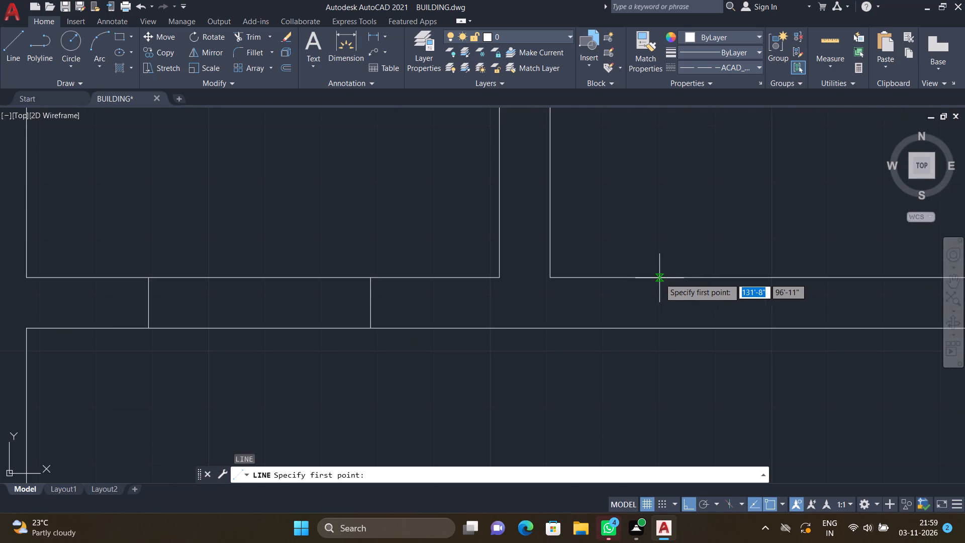
left_click(659, 278)
left_click(657, 330)
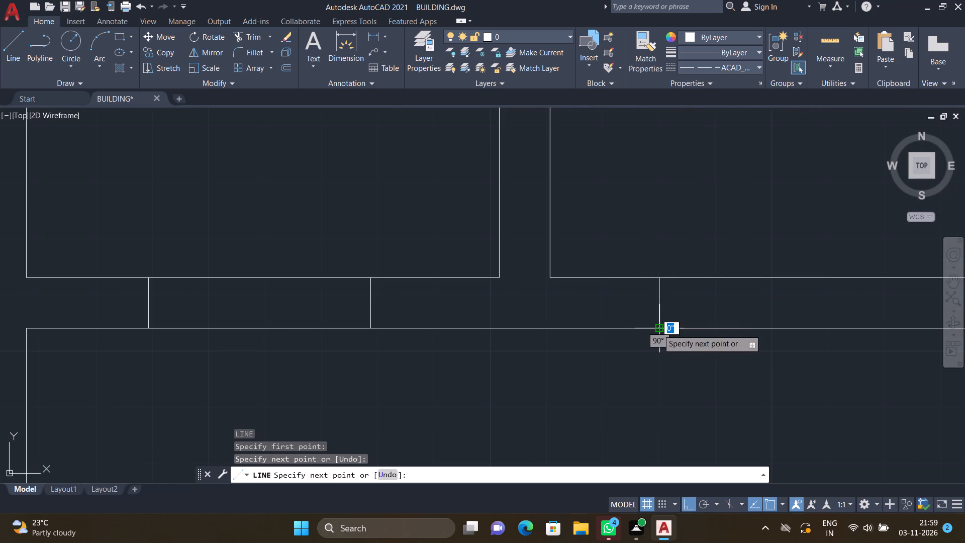
key("Return")
Draw a second short line across the second lift's front wall, on the side nearer the third lift, to frame its door opening.
scroll(653, 327, "down", 3)
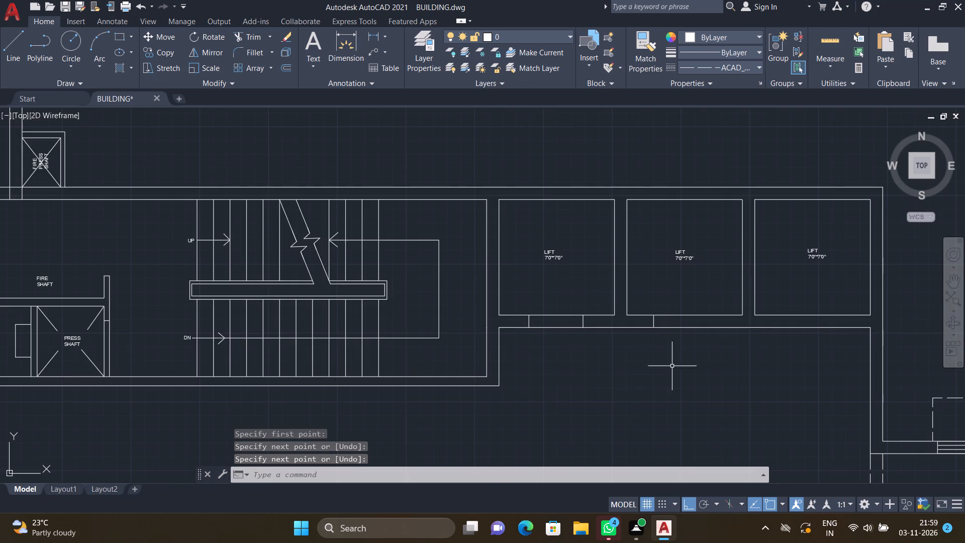
scroll(624, 353, "down", 2)
scroll(687, 349, "up", 3)
key("l")
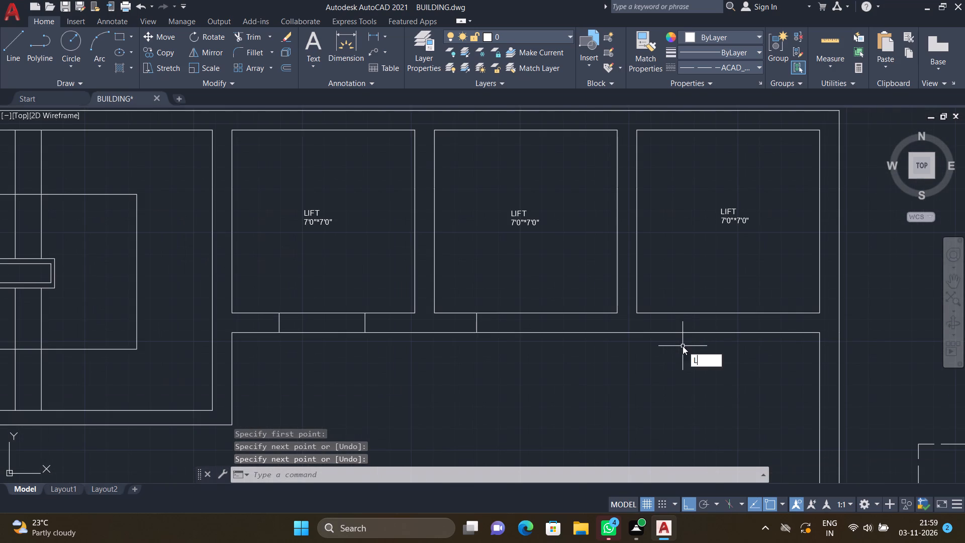
key("Return")
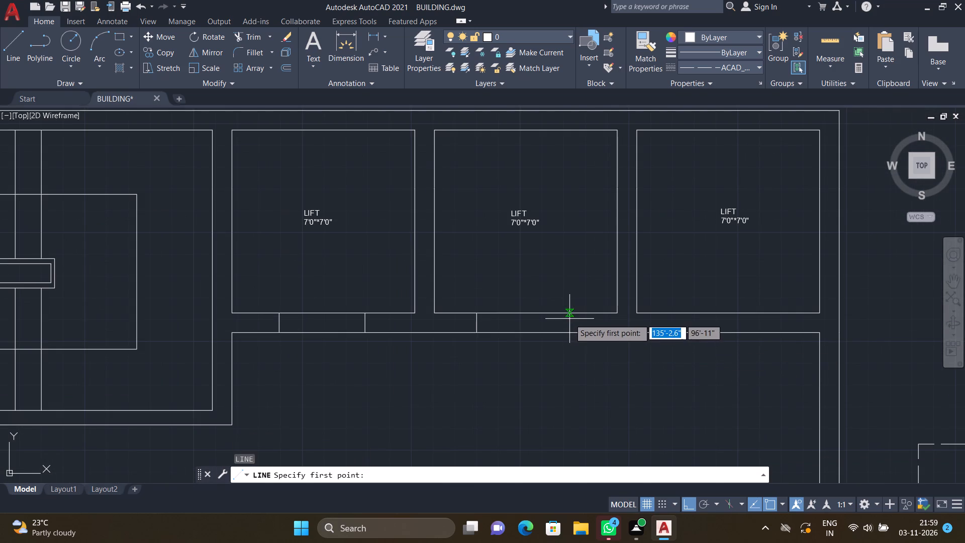
scroll(566, 319, "up", 2)
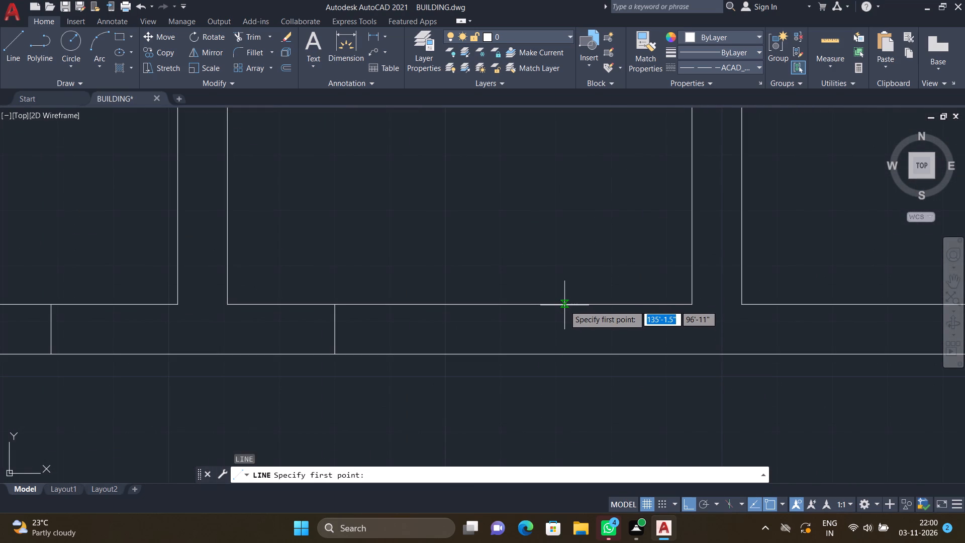
left_click(564, 305)
left_click(565, 358)
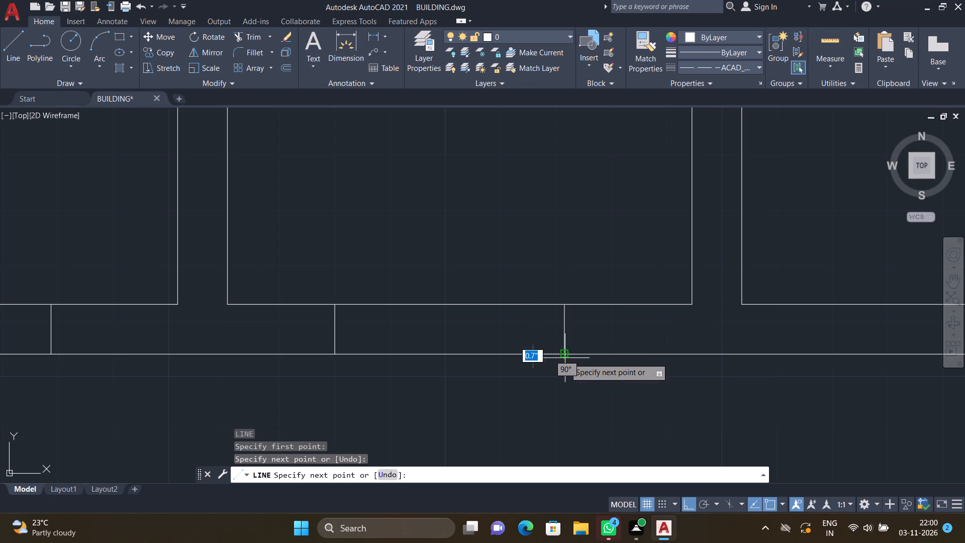
key("Return")
Draw a 9" line across the third lift's front wall, on the side nearer the second lift.
scroll(578, 350, "down", 1)
scroll(752, 337, "up", 2)
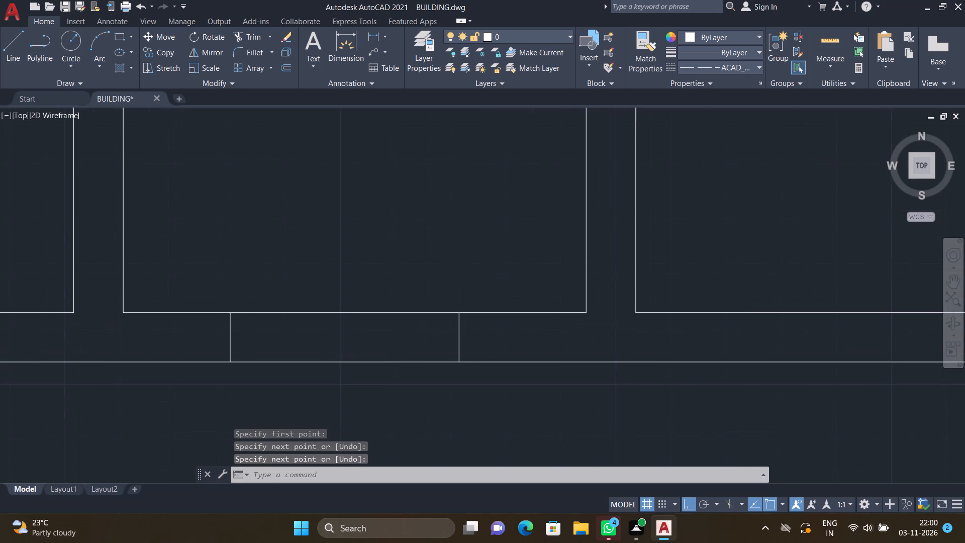
key("l")
key("Return")
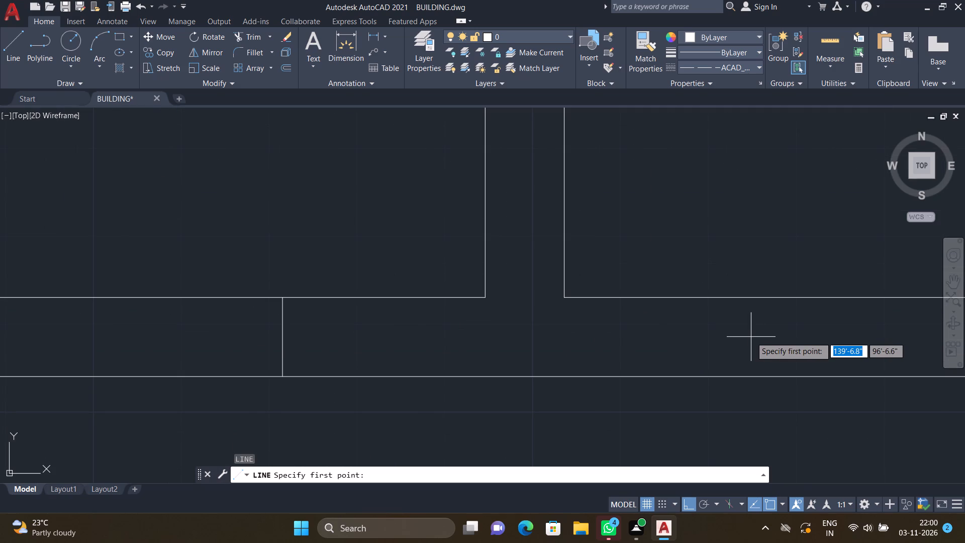
left_click(738, 298)
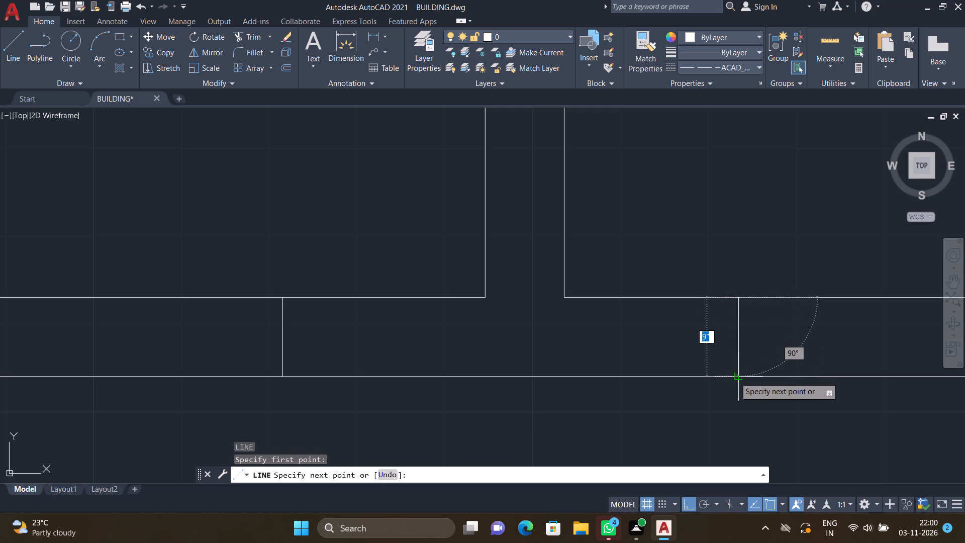
left_click(735, 377)
key("Return")
Draw a second short line across the third lift's front wall, on the side nearer the outer wall, to frame its door opening.
scroll(733, 370, "down", 3)
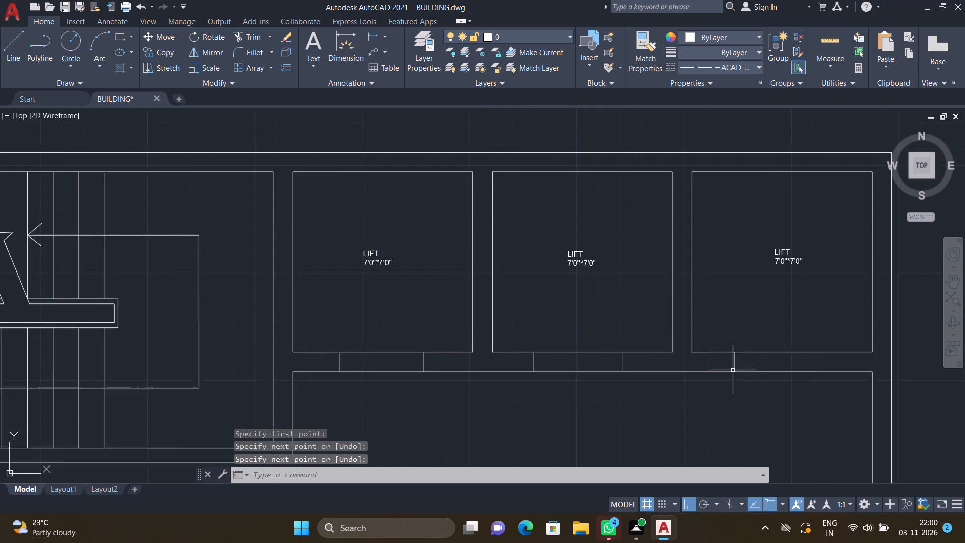
scroll(733, 370, "down", 1)
scroll(814, 365, "up", 3)
key("l")
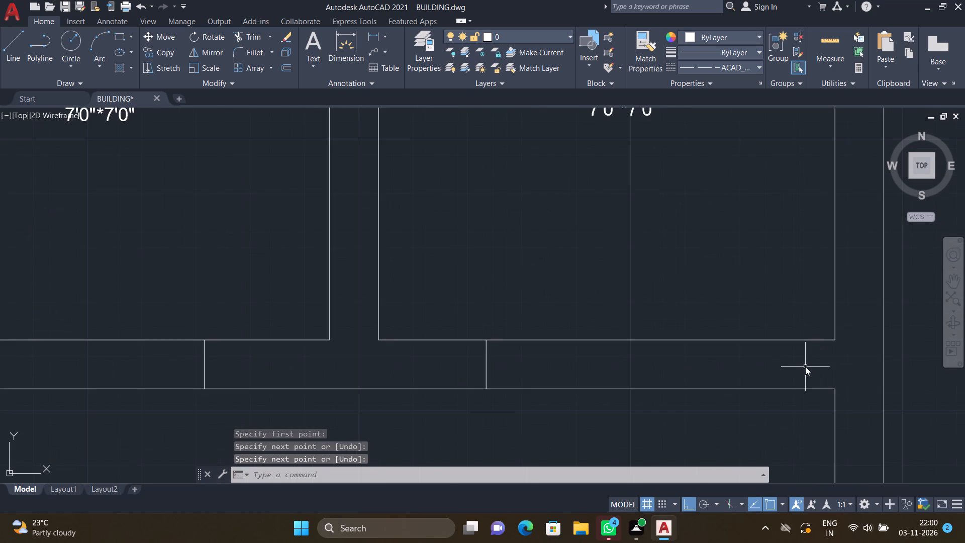
key("Return")
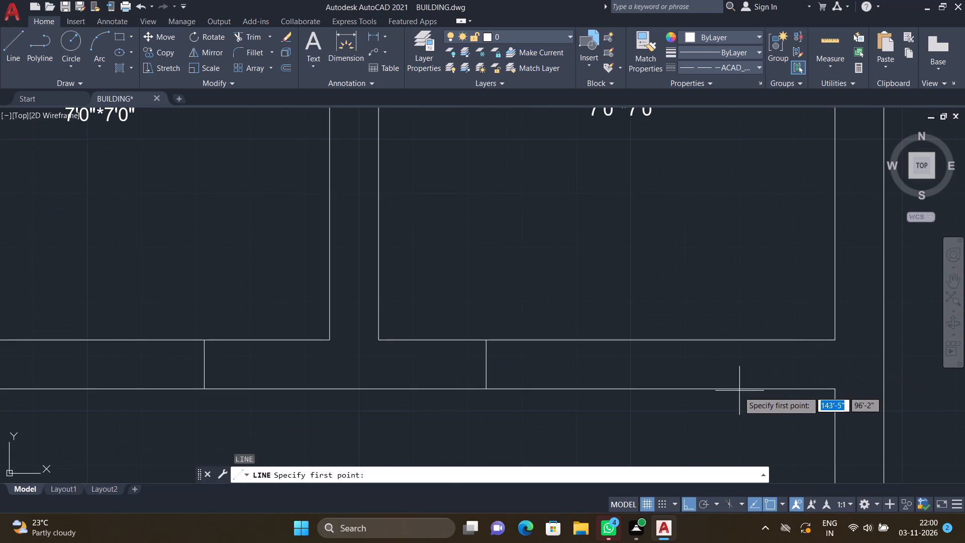
left_click(698, 340)
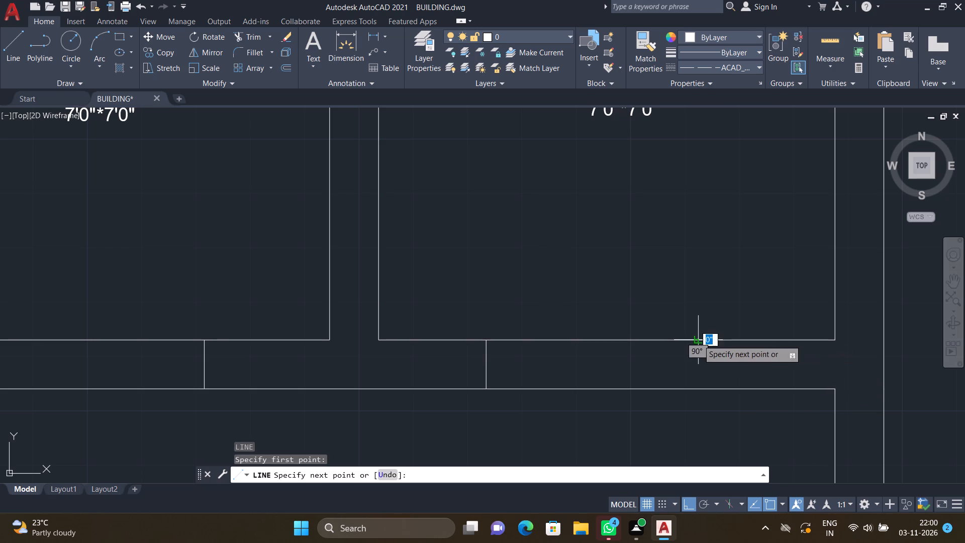
left_click(699, 392)
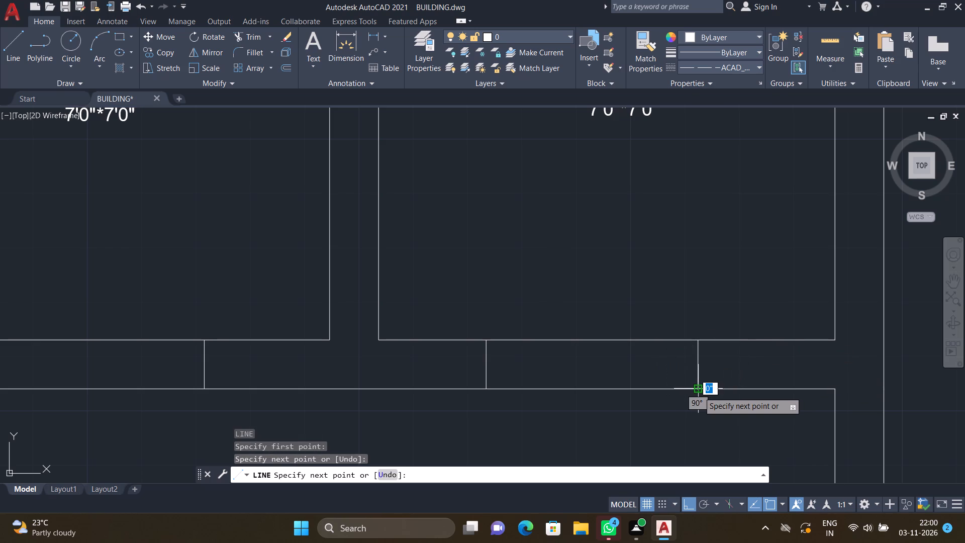
key("Return")
Draw a dashed line about 15'-1" long from the outer wall corner between the staircase and lifts straight across the corridor to the flats' wall.
scroll(696, 391, "down", 2)
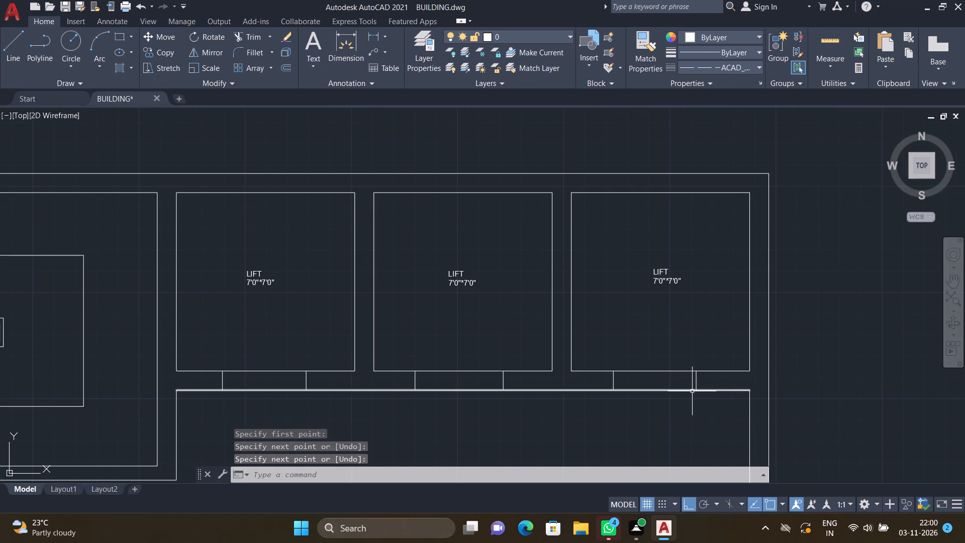
scroll(552, 427, "down", 2)
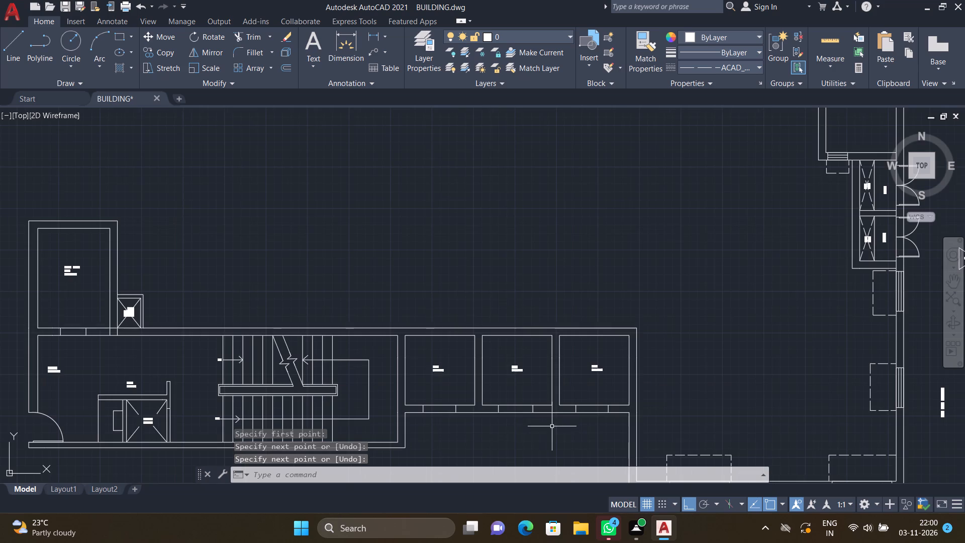
scroll(523, 440, "down", 2)
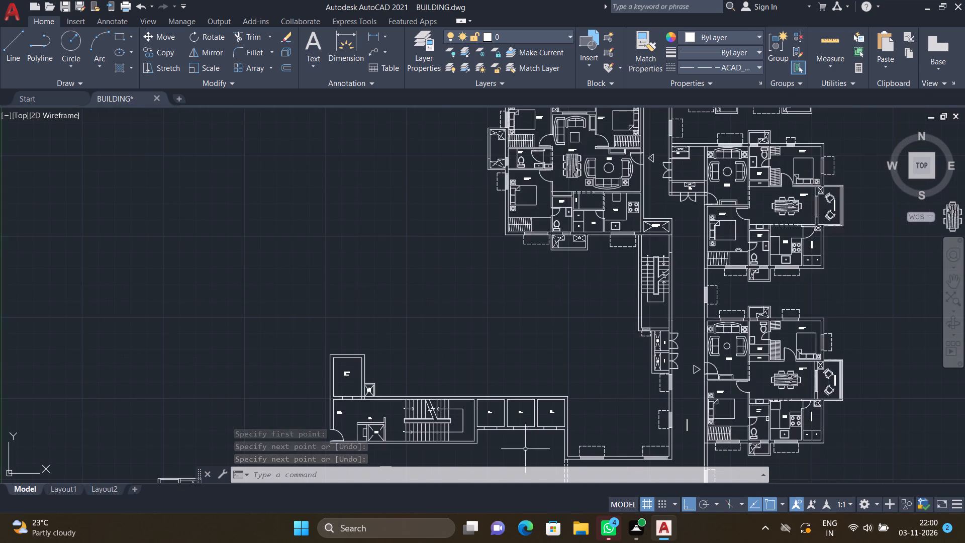
scroll(522, 348, "down", 3)
scroll(520, 399, "up", 3)
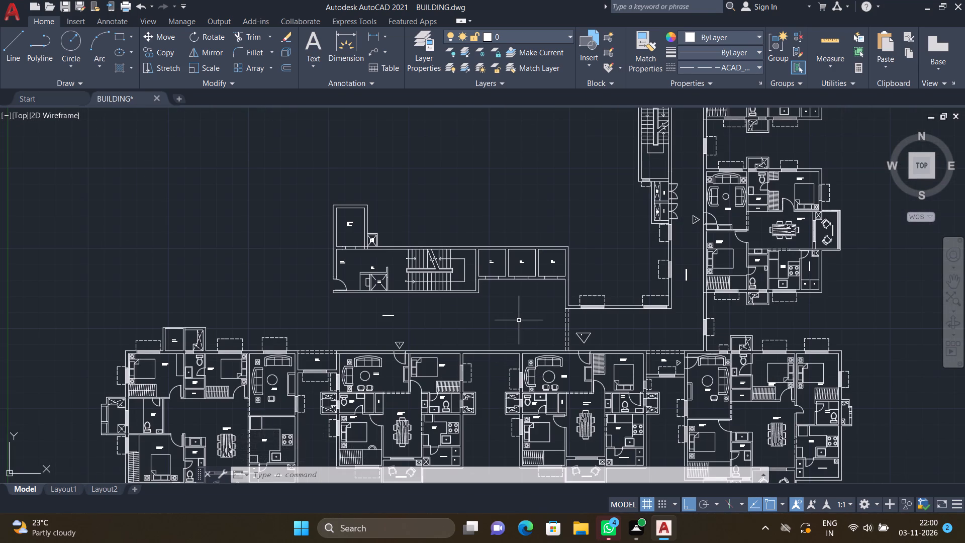
scroll(482, 323, "up", 1)
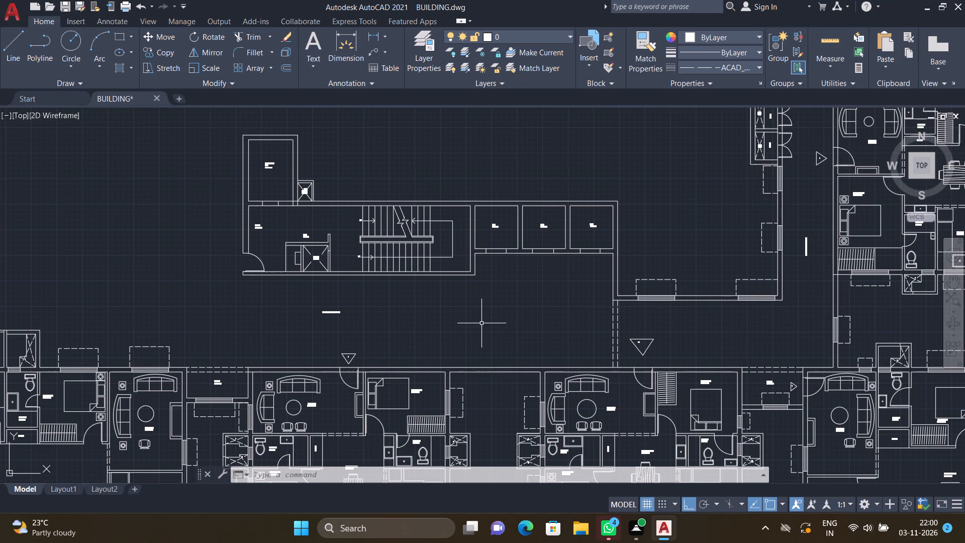
key("l")
key("Return")
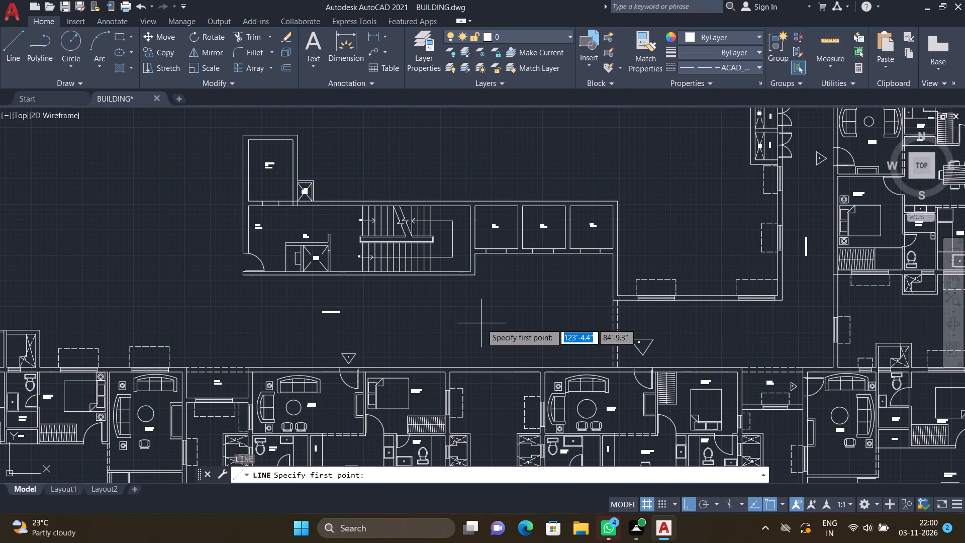
scroll(474, 287, "up", 2)
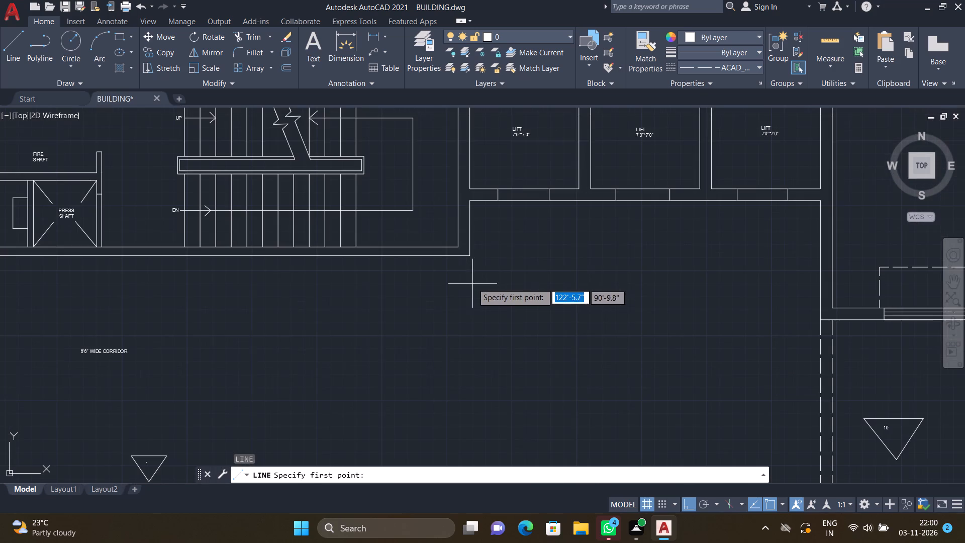
left_click(470, 250)
scroll(470, 382, "down", 3)
scroll(468, 402, "up", 2)
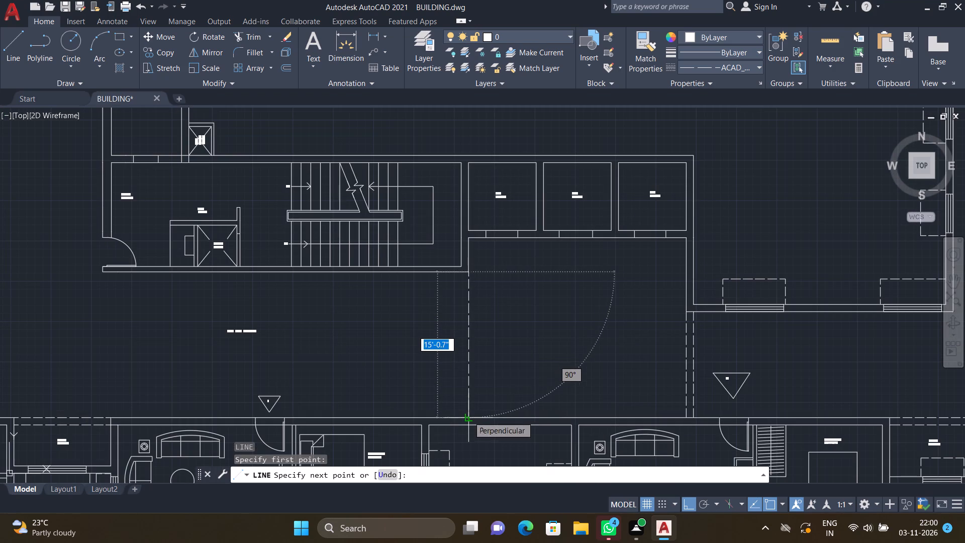
scroll(468, 417, "up", 2)
left_click(465, 417)
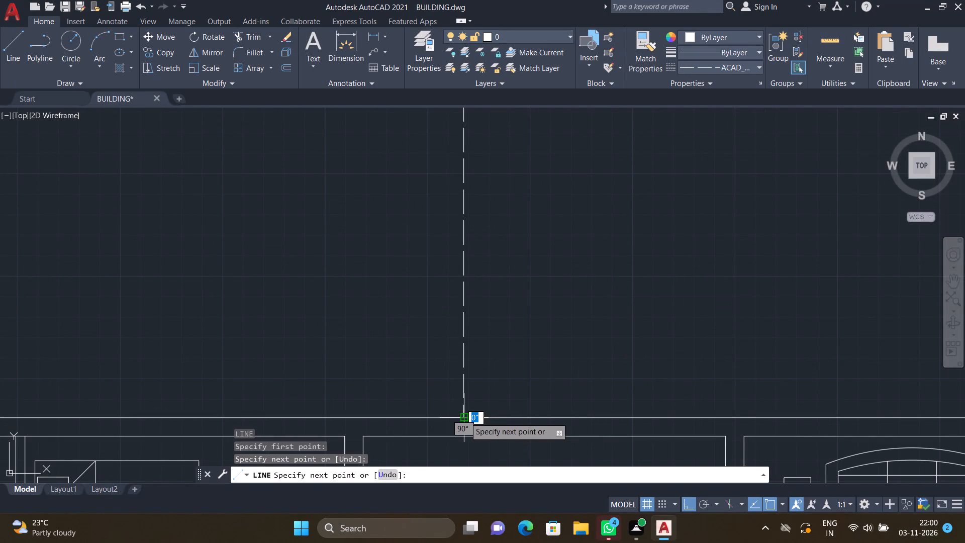
key("Return")
Draw a second parallel dashed line about 15'-1" long across the corridor, aligned with the inner face of the staircase's end wall.
key("l")
key("Return")
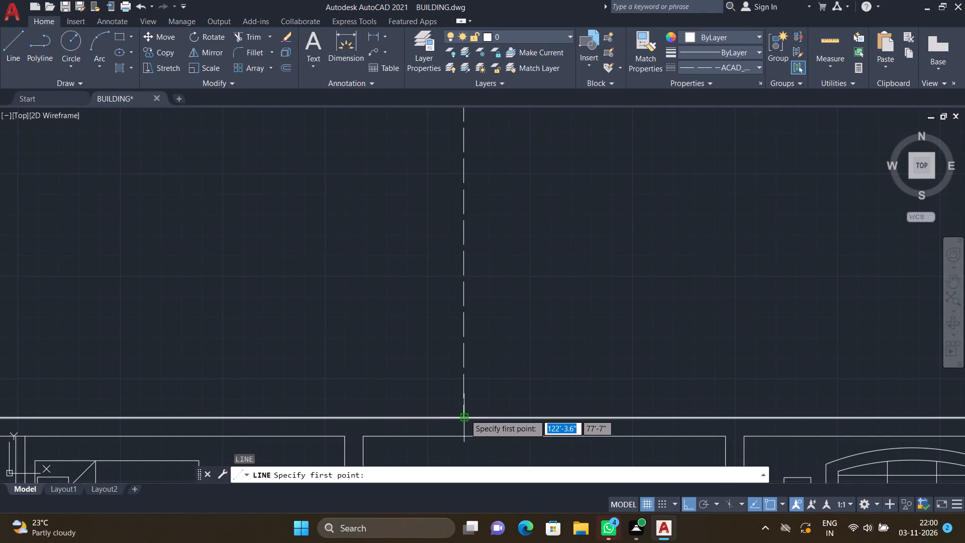
scroll(465, 414, "down", 3)
scroll(458, 328, "up", 3)
scroll(451, 271, "up", 2)
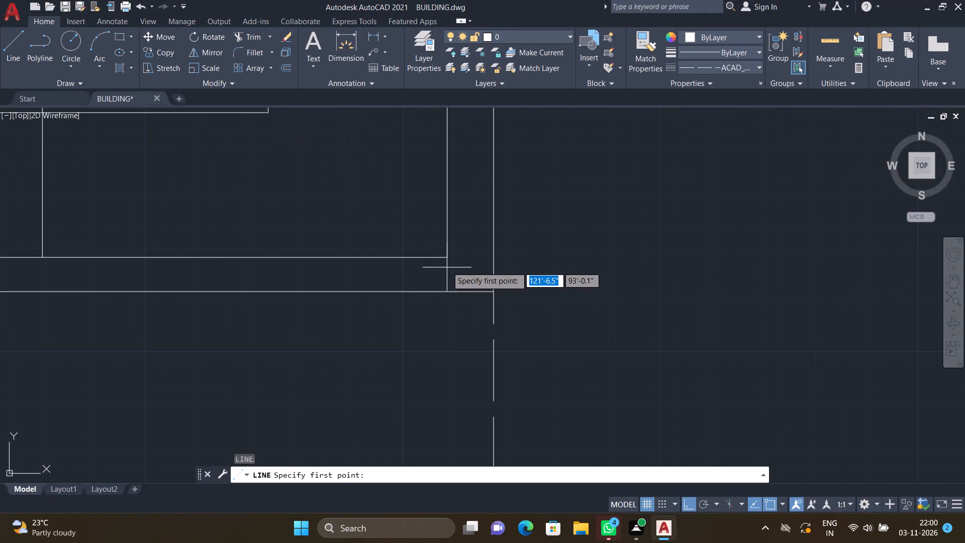
left_click(446, 292)
scroll(449, 364, "down", 5)
scroll(444, 424, "up", 2)
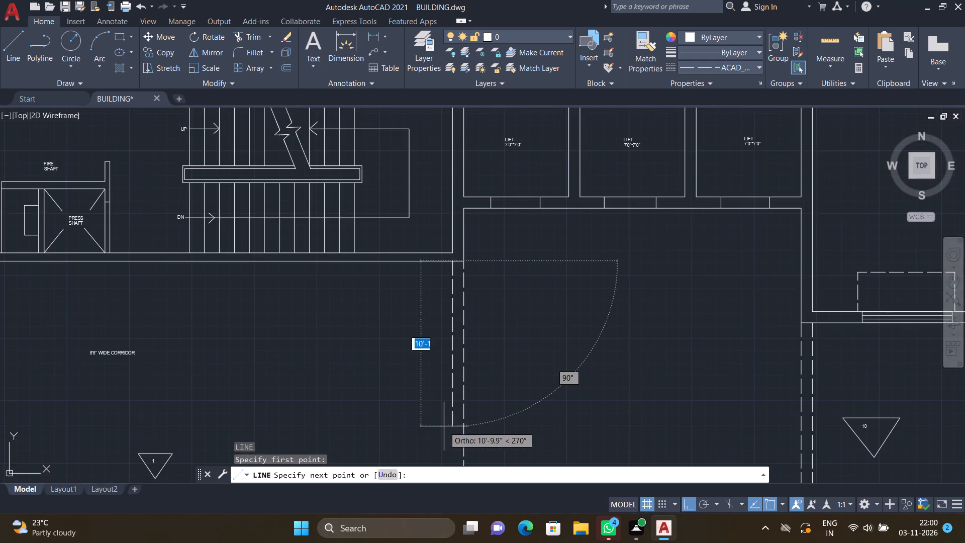
scroll(442, 417, "down", 3)
scroll(441, 437, "up", 6)
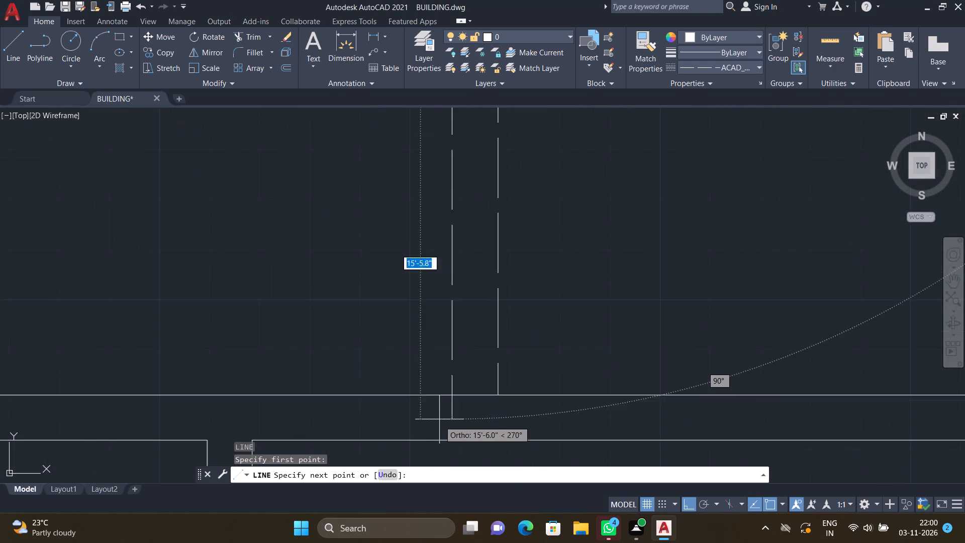
scroll(449, 399, "up", 2)
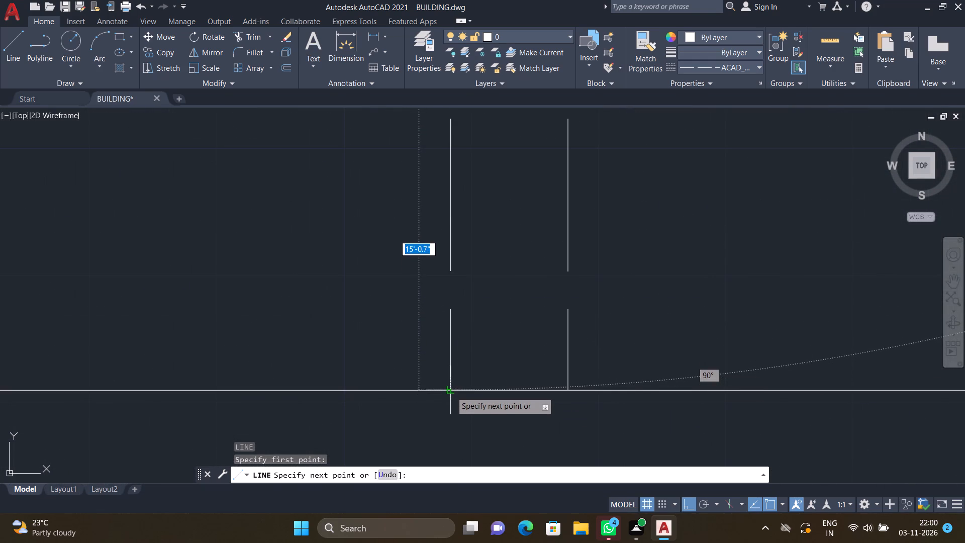
left_click(451, 391)
key("Return")
Add a multiline text label reading LOBBY with 22'0"*10'2" below it in the space in front of the lifts.
scroll(451, 377, "down", 3)
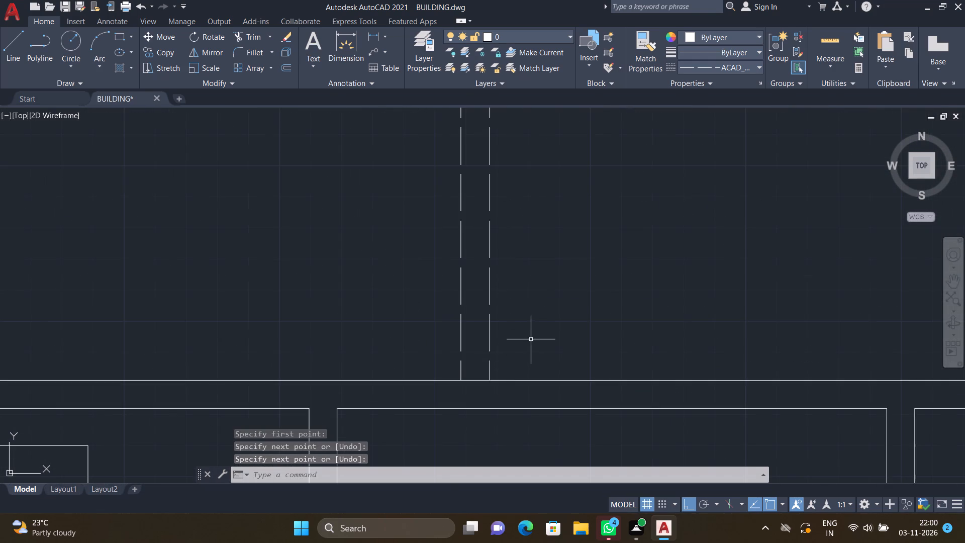
scroll(558, 295, "down", 3)
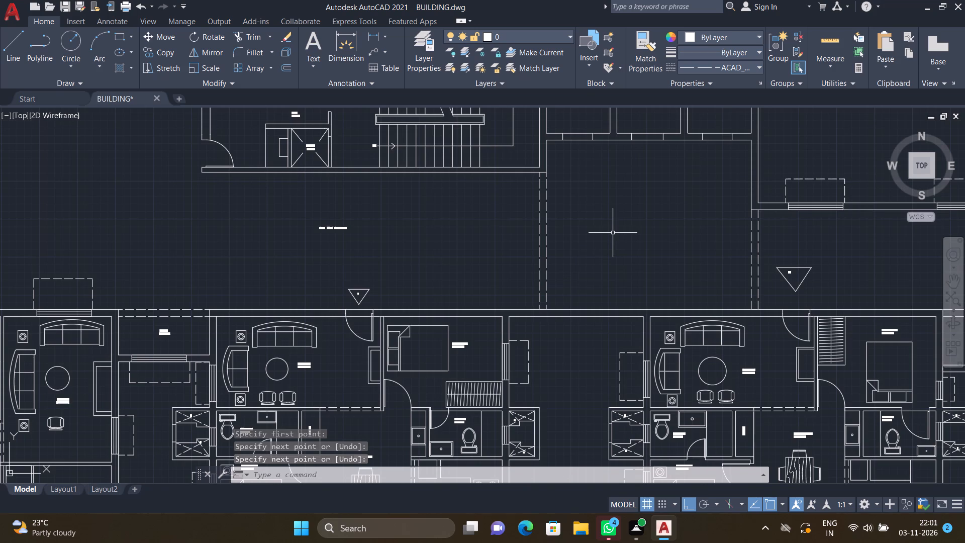
type("MT")
key("Return")
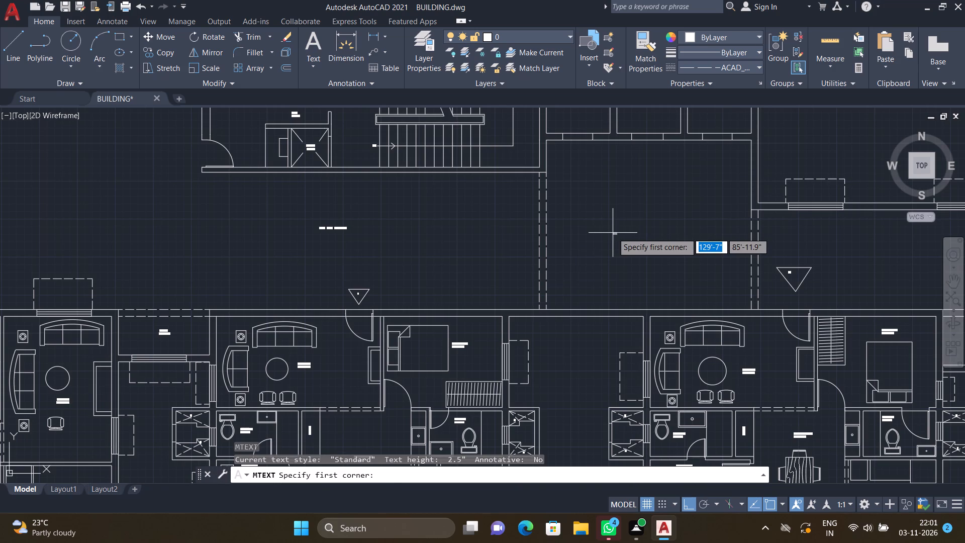
left_click_drag(582, 211, 590, 222)
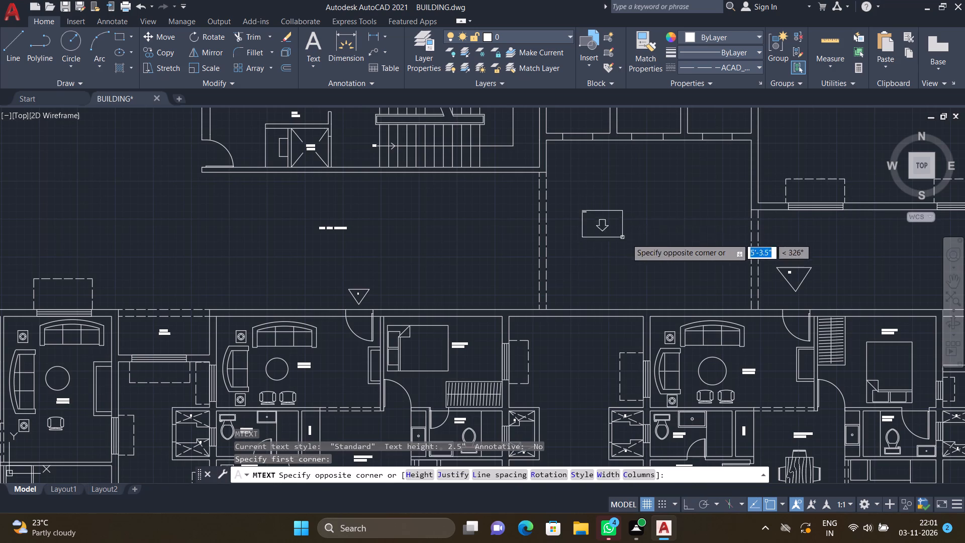
left_click(718, 253)
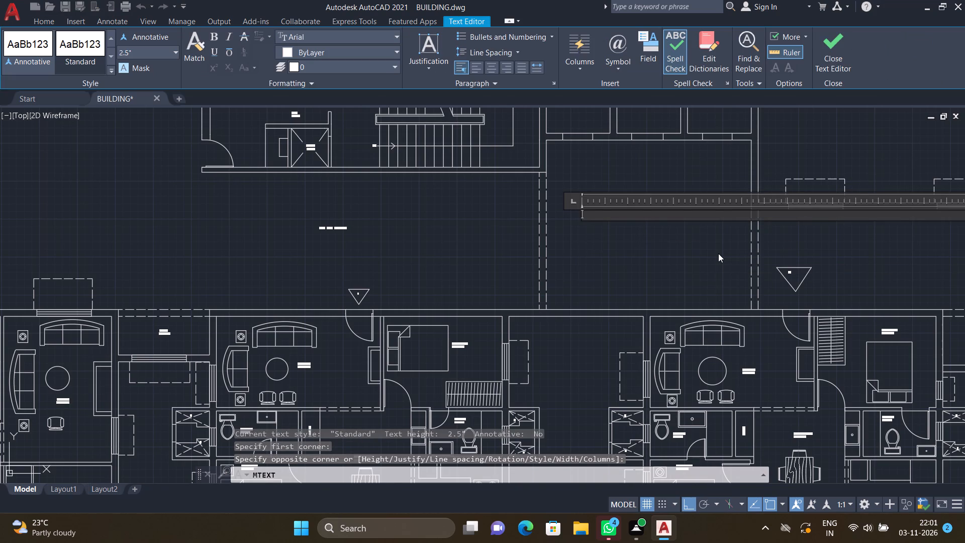
type("LOBBY")
key("Return")
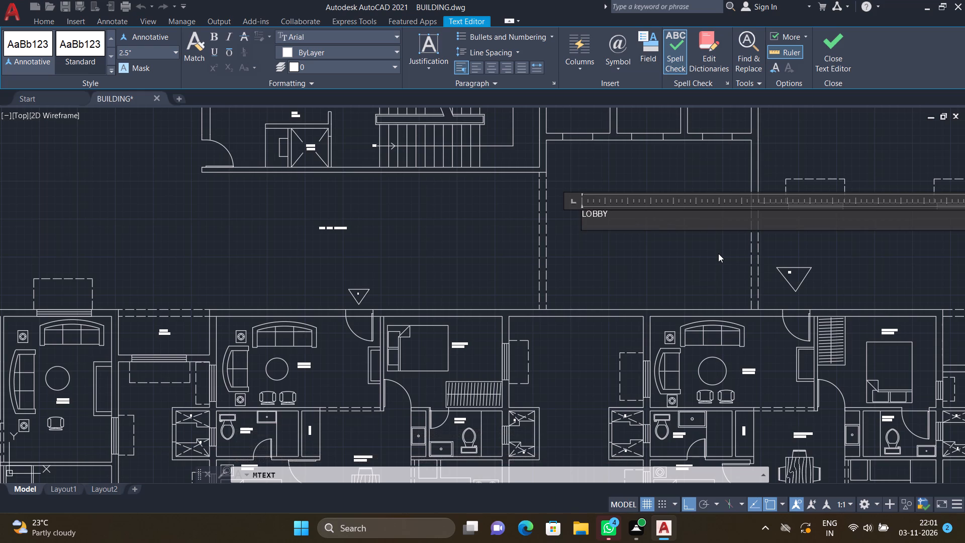
type("22'")
type("0\"*")
type("10'")
type("2\"")
key("Return")
key("Escape")
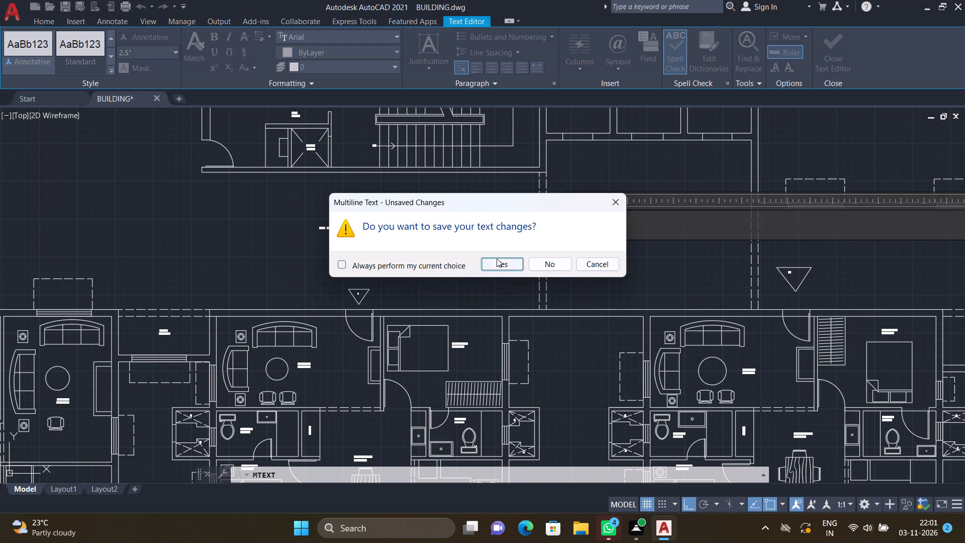
left_click(496, 262)
Move the LOBBY label freely, with ortho off, to the middle of the space between the two pairs of dashed lines.
key("m")
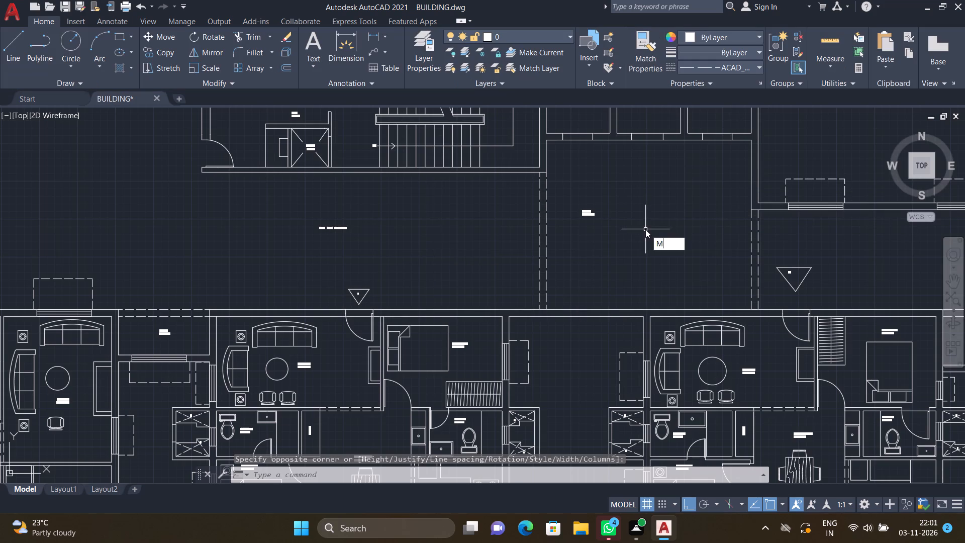
key("Return")
scroll(606, 221, "up", 2)
left_click_drag(606, 233, 597, 225)
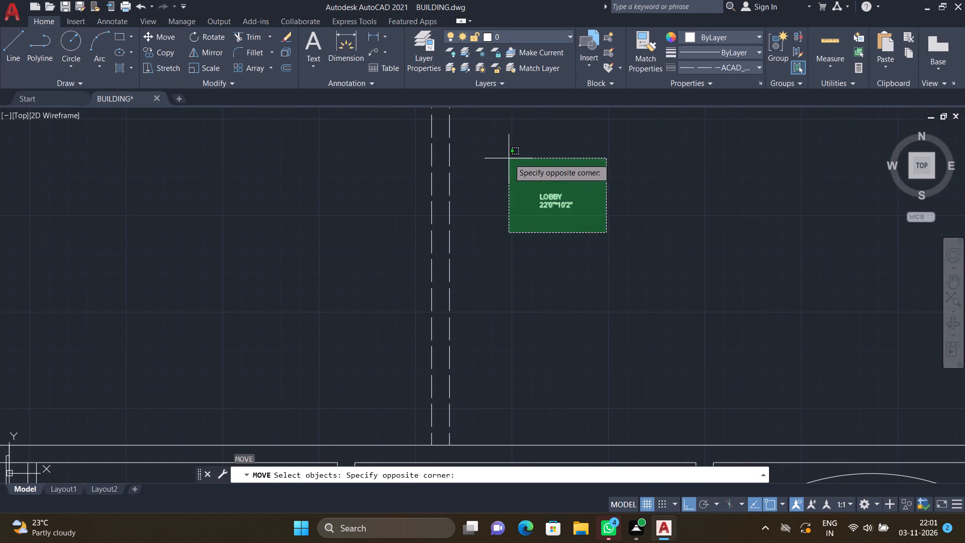
left_click(509, 158)
key("Return")
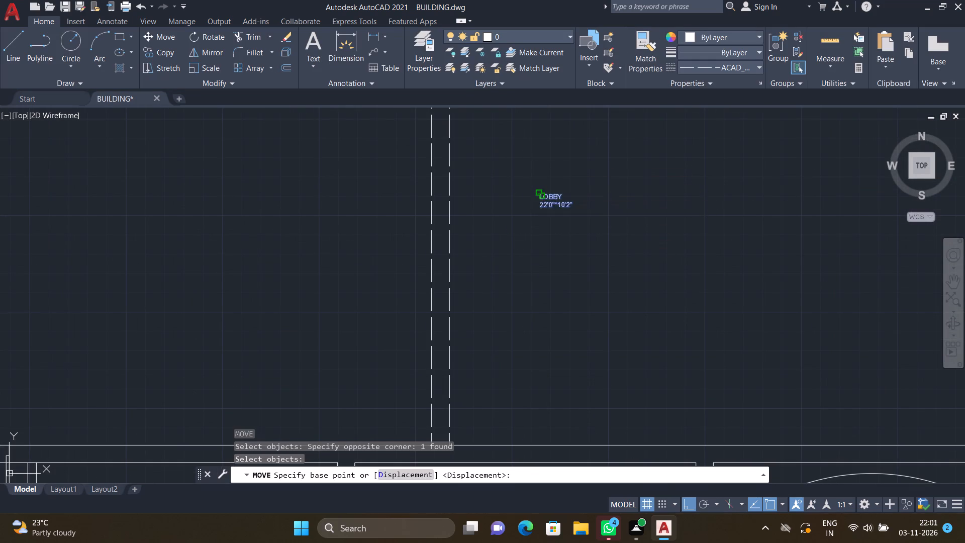
left_click(541, 194)
scroll(683, 234, "down", 3)
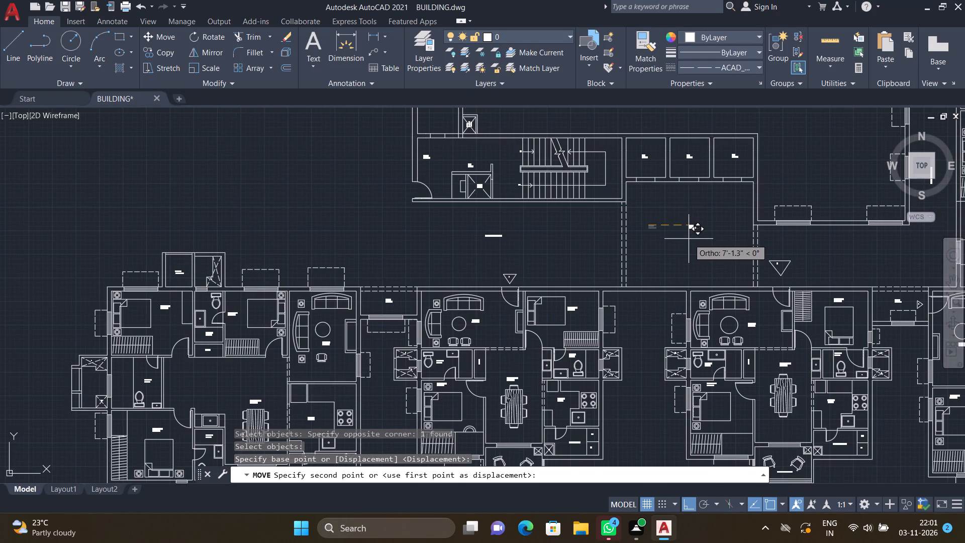
key("F8")
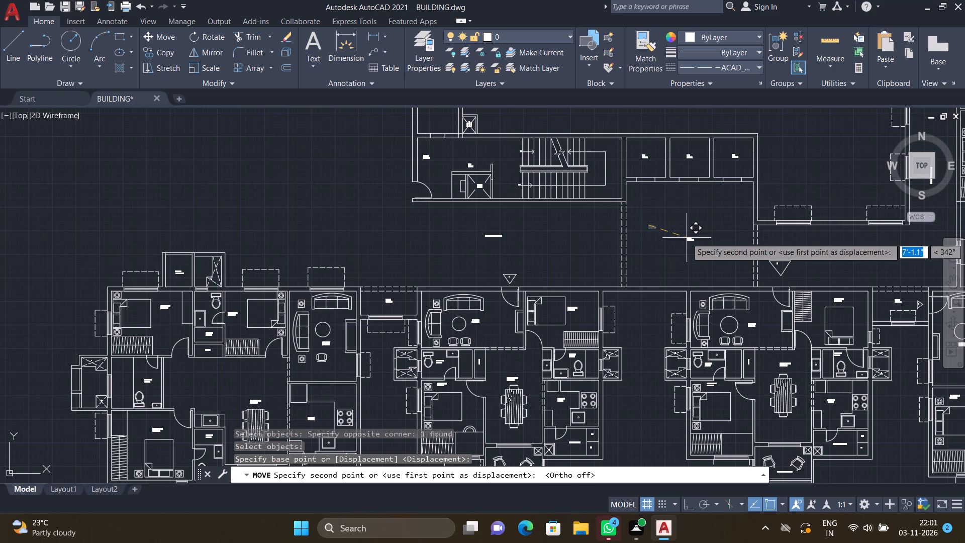
left_click(675, 241)
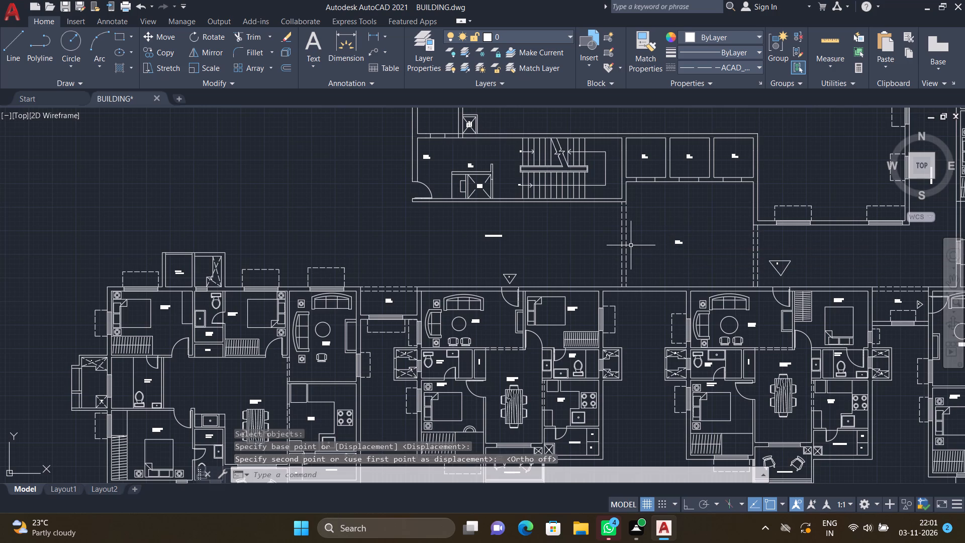
Draw two crossing diagonal lines corner to corner in the small rectangular duct beside the PRESS SHAFT.
scroll(606, 245, "down", 2)
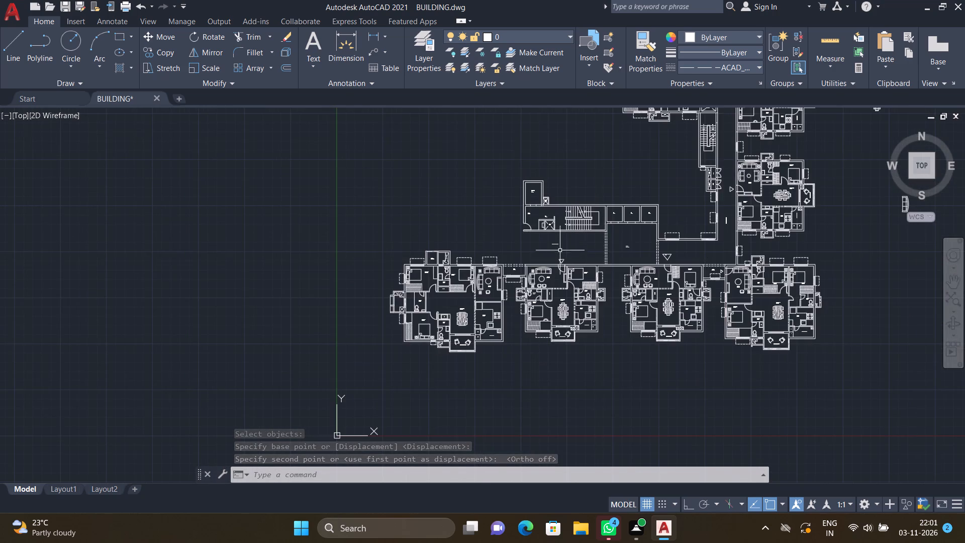
scroll(560, 249, "up", 2)
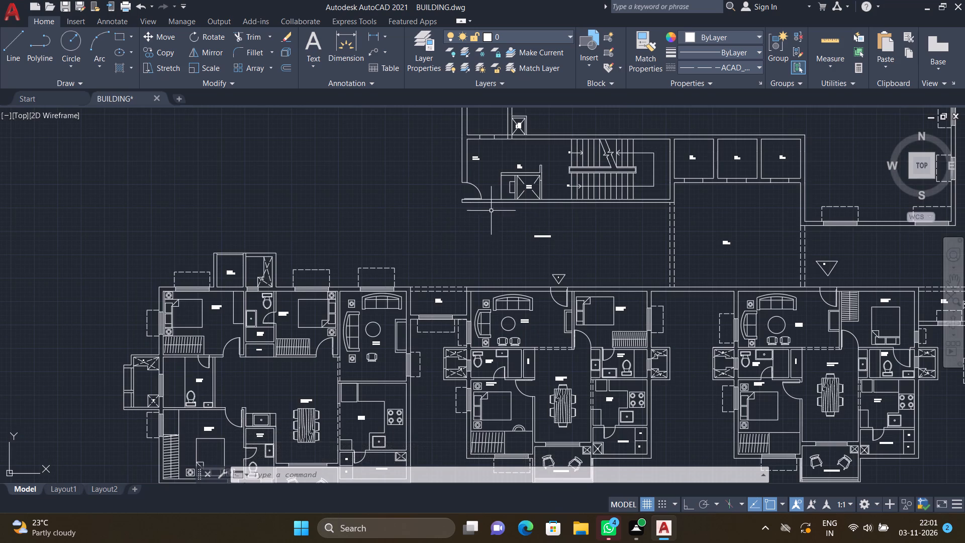
scroll(500, 180, "up", 3)
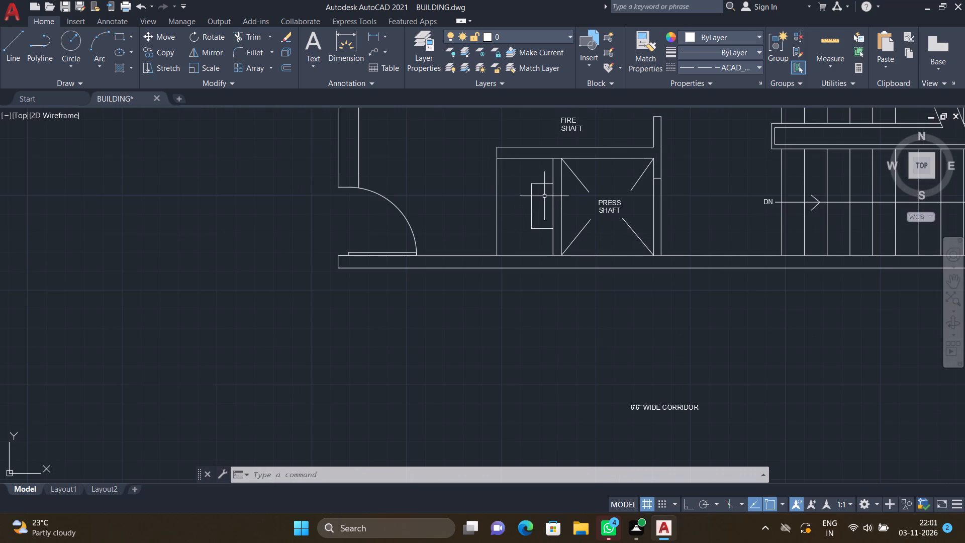
key("l")
key("Return")
scroll(537, 189, "up", 2)
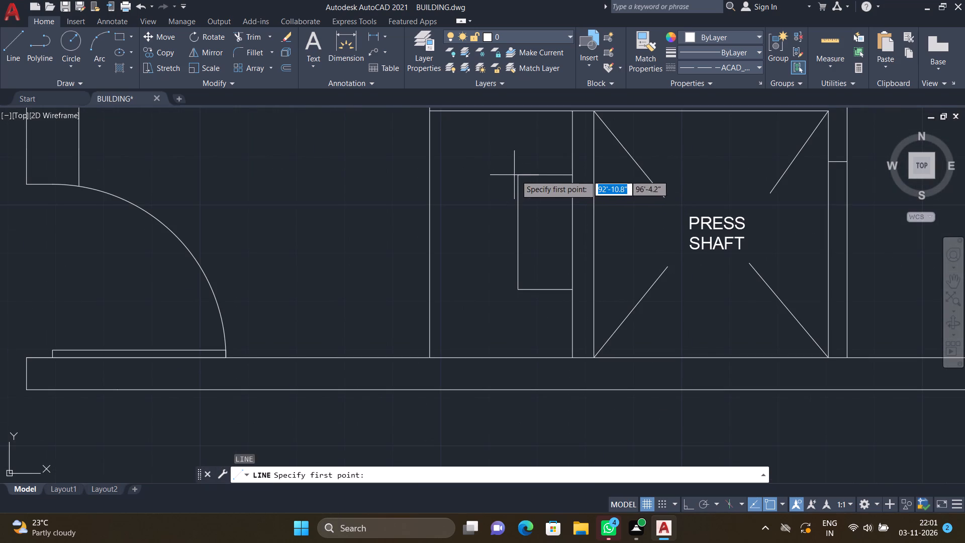
left_click(520, 175)
scroll(567, 285, "up", 2)
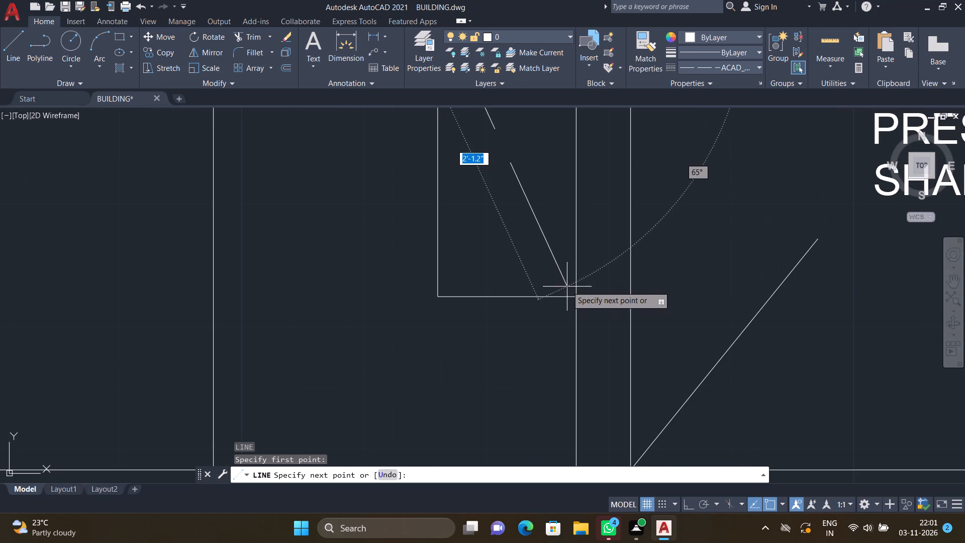
left_click(575, 299)
key("Return")
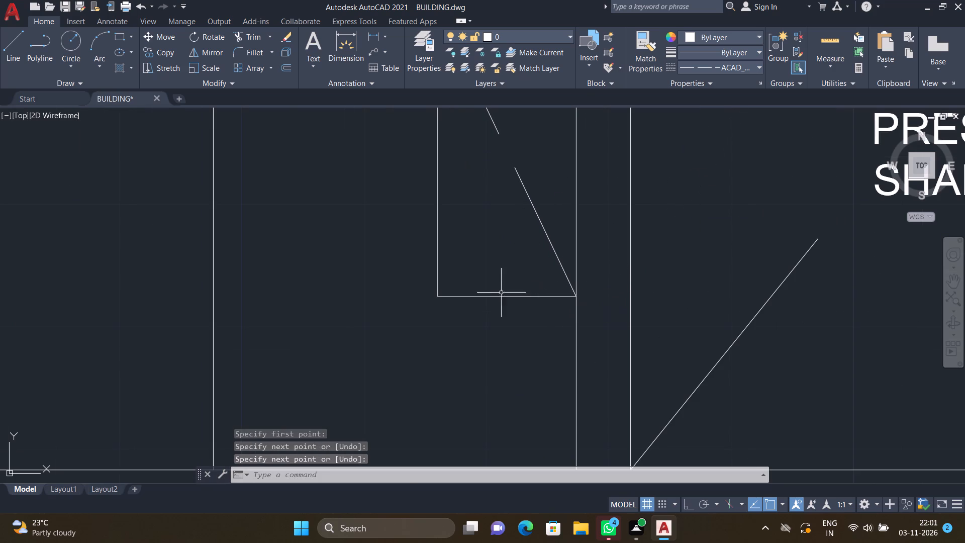
key("space")
left_click(438, 295)
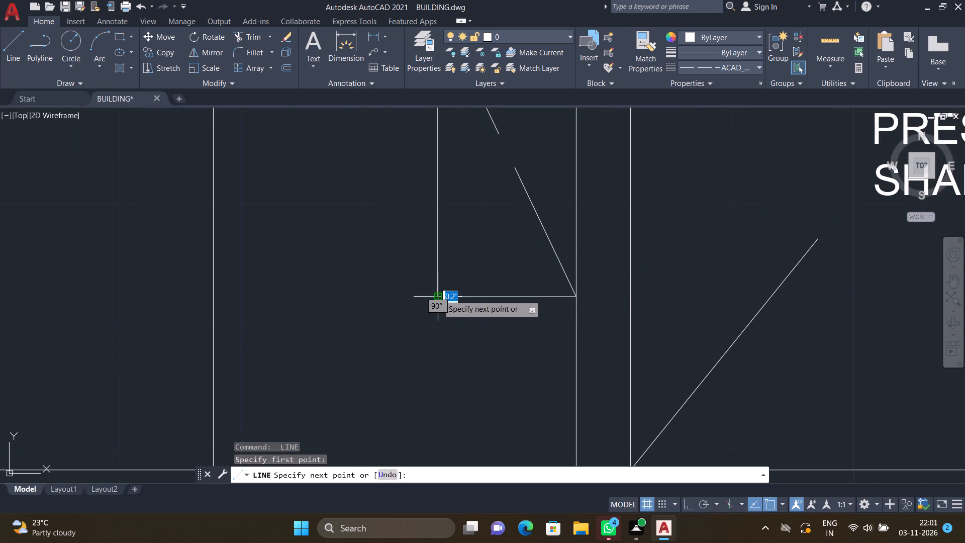
scroll(491, 210, "down", 3)
scroll(506, 158, "up", 5)
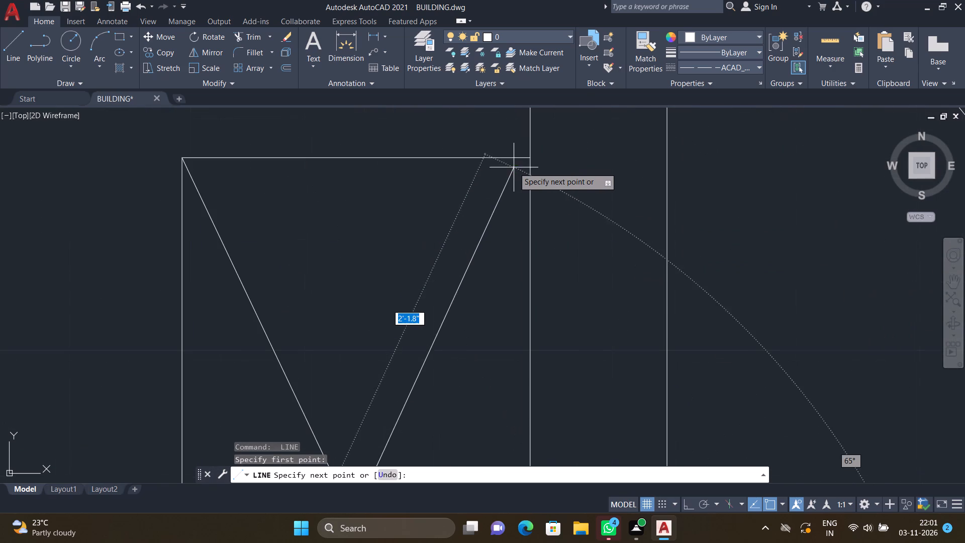
left_click(529, 154)
key("Return")
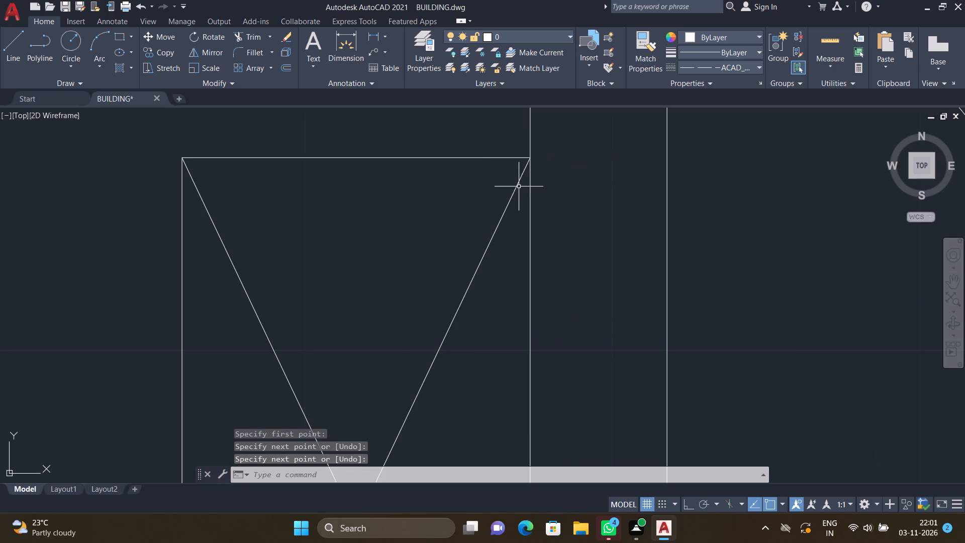
Add a 2.5" high multiline text label D where the diagonals cross in the small duct beside the PRESS SHAFT.
scroll(514, 193, "down", 4)
scroll(491, 253, "up", 2)
type("MT")
key("Return")
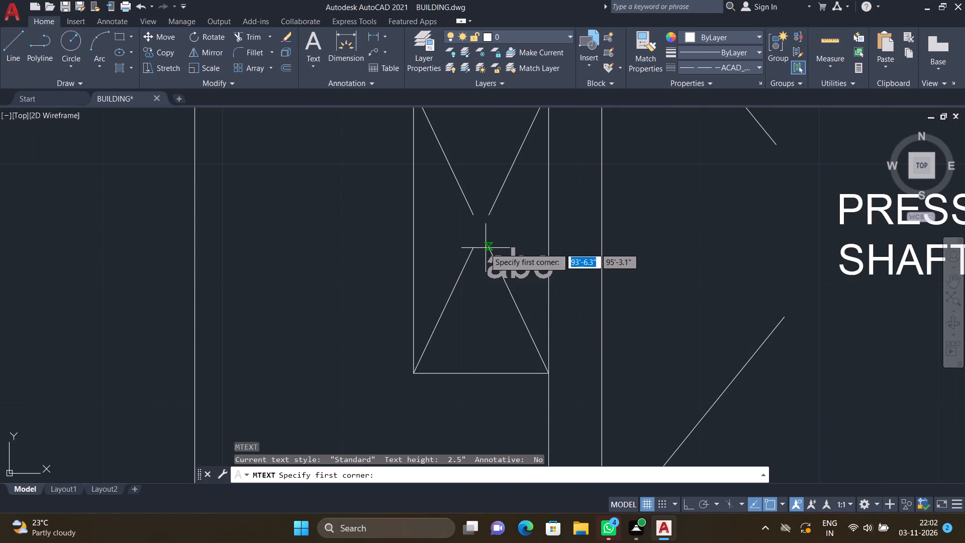
scroll(464, 260, "up", 1)
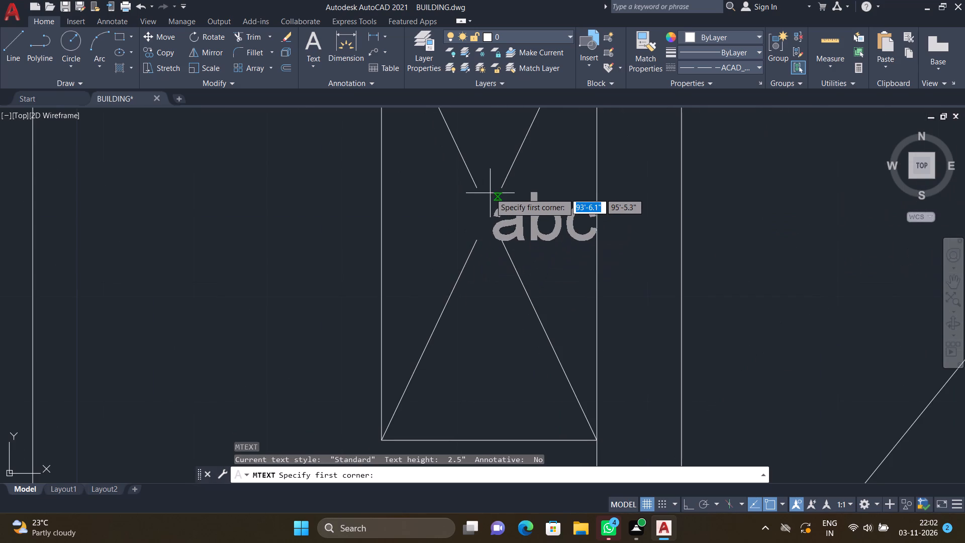
scroll(471, 198, "up", 2)
left_click(470, 189)
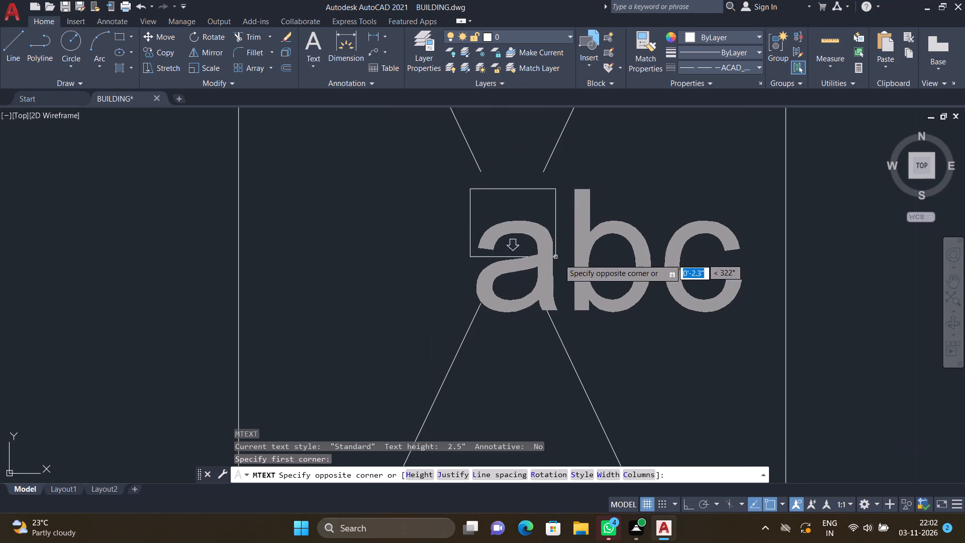
left_click(570, 274)
key("d")
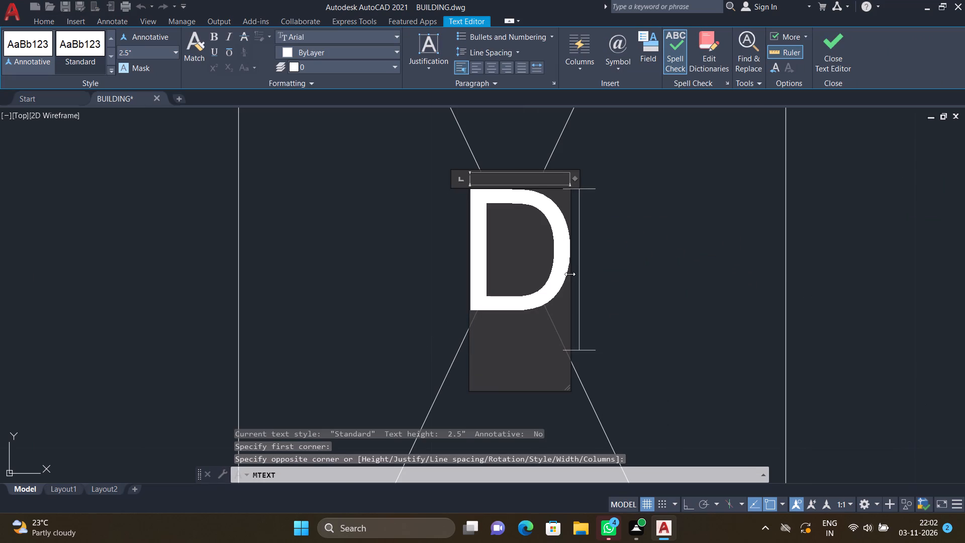
key("Return")
key("Escape")
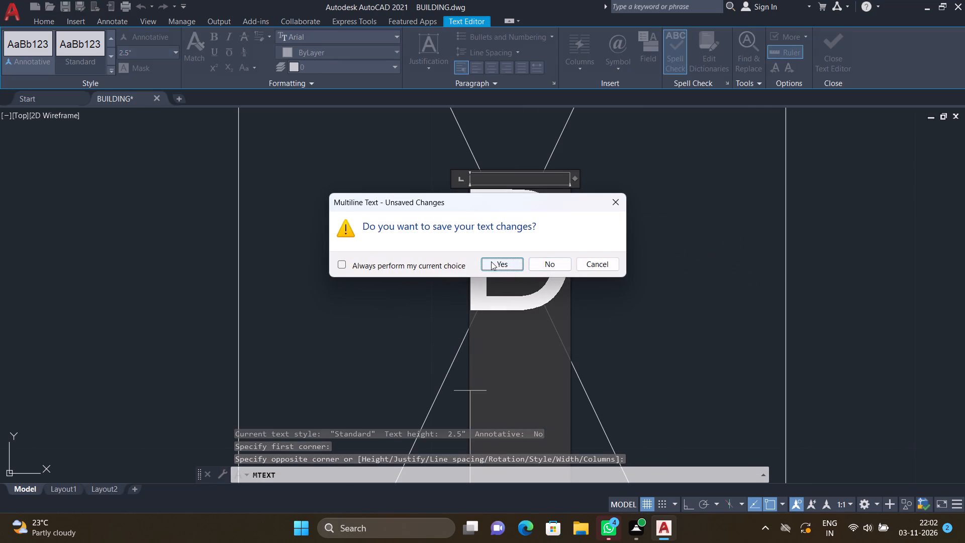
left_click(492, 263)
Rotate the spare vertical double-door symbol outside the plan 180° about its upper leaf's end, with ortho on.
scroll(494, 262, "down", 4)
scroll(561, 255, "down", 2)
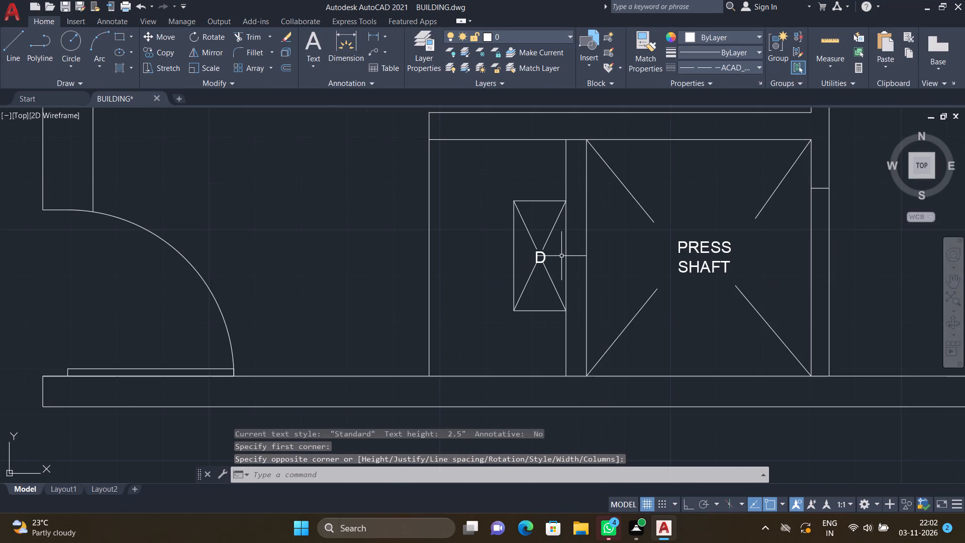
scroll(558, 254, "down", 2)
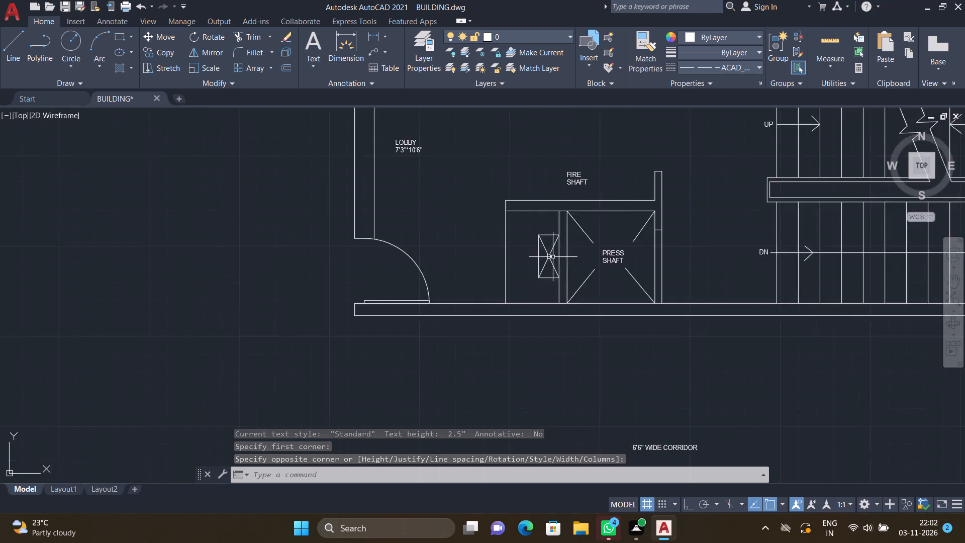
scroll(553, 257, "down", 5)
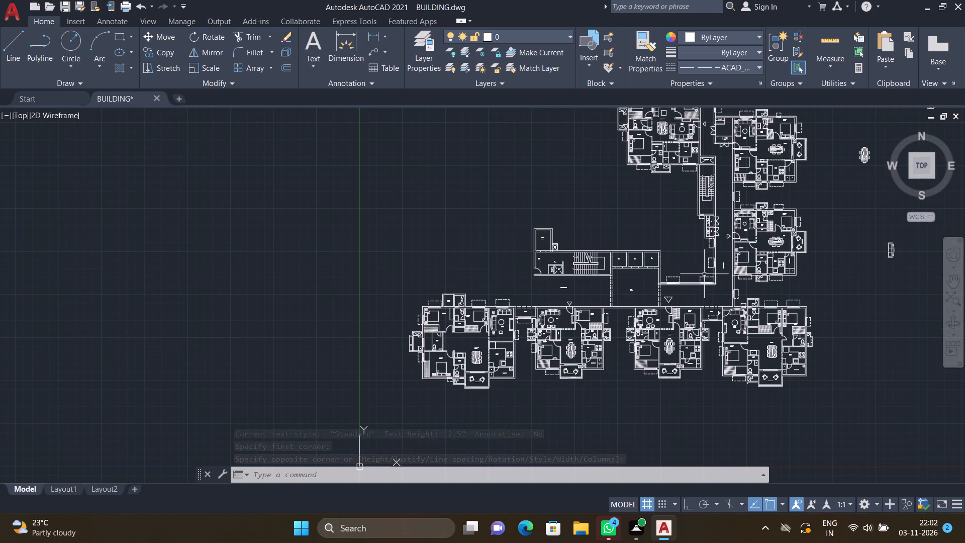
scroll(719, 214, "up", 2)
scroll(717, 234, "down", 1)
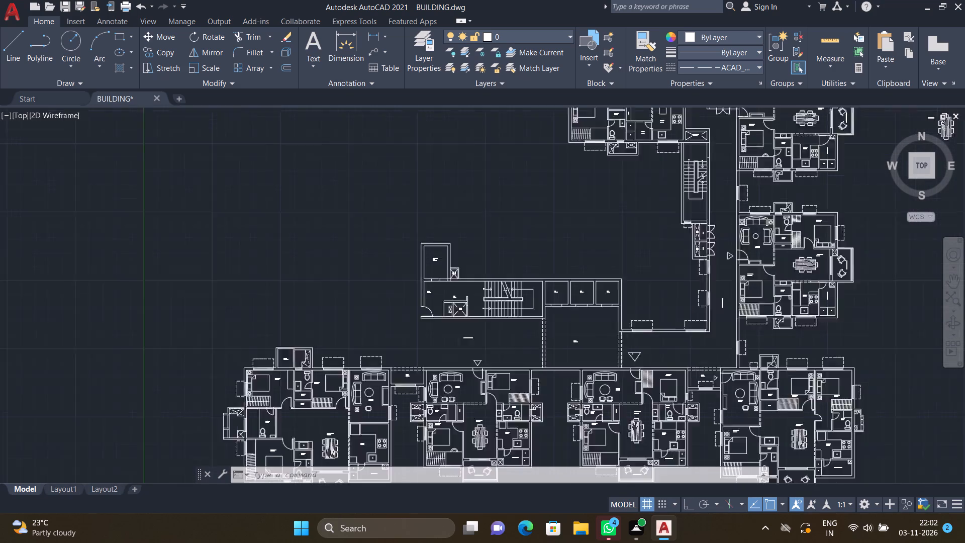
scroll(717, 234, "down", 4)
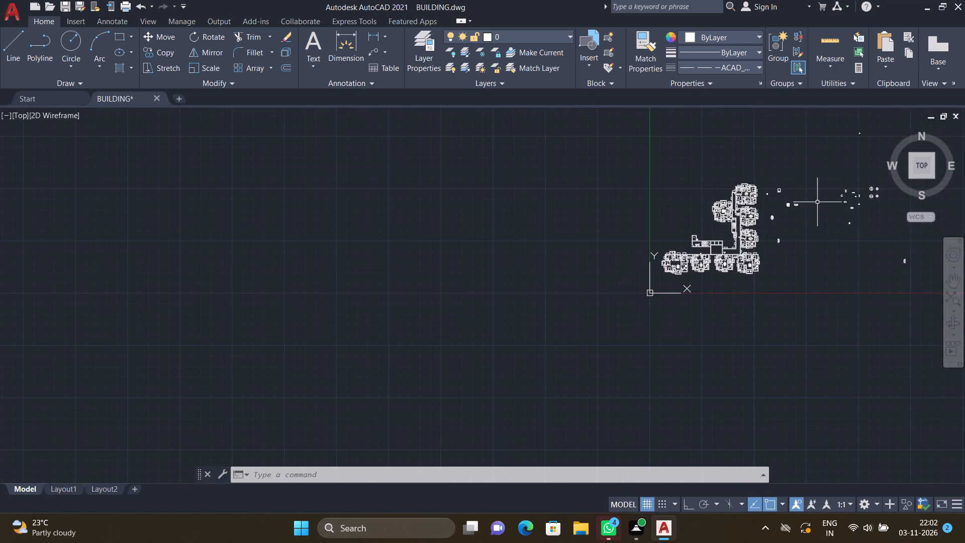
scroll(842, 208, "up", 4)
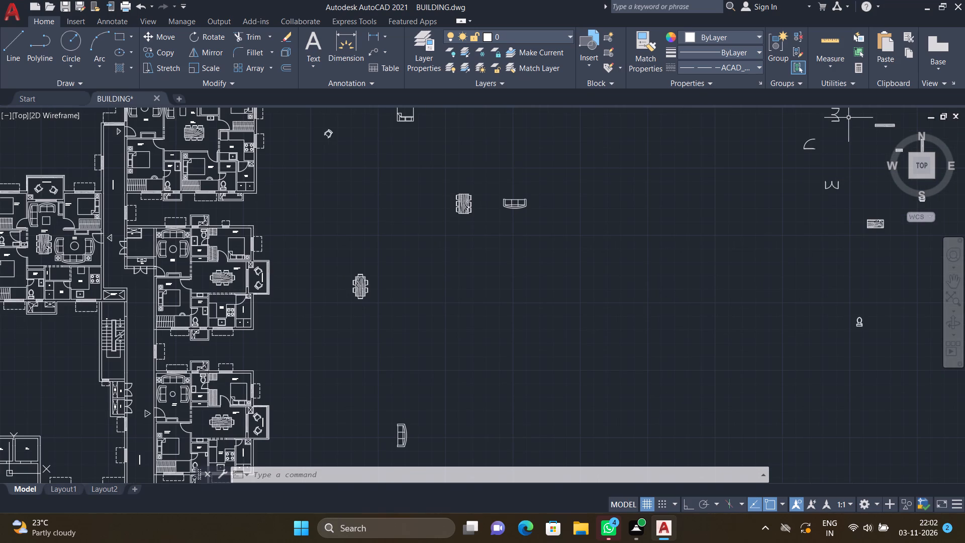
scroll(847, 117, "down", 1)
scroll(844, 117, "up", 3)
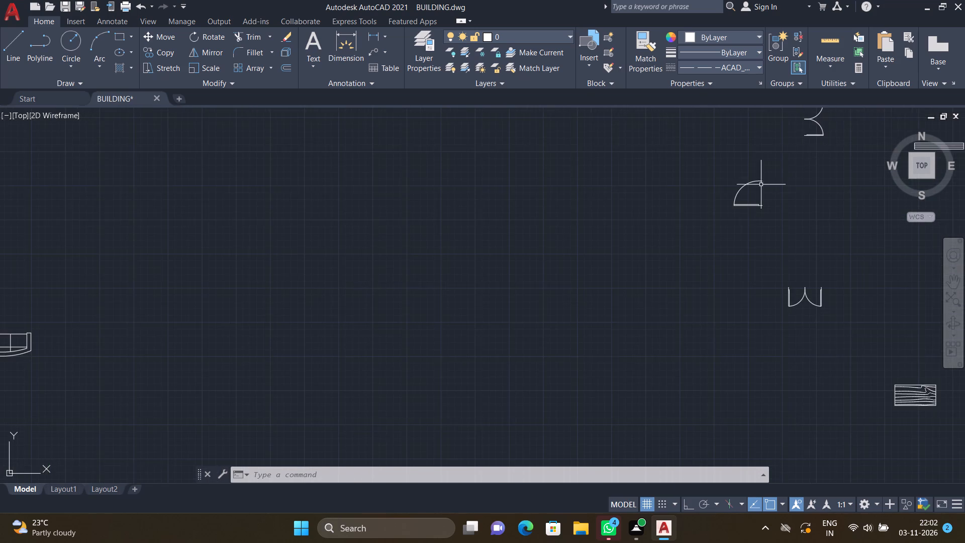
scroll(754, 193, "down", 4)
scroll(780, 164, "up", 2)
scroll(764, 204, "up", 1)
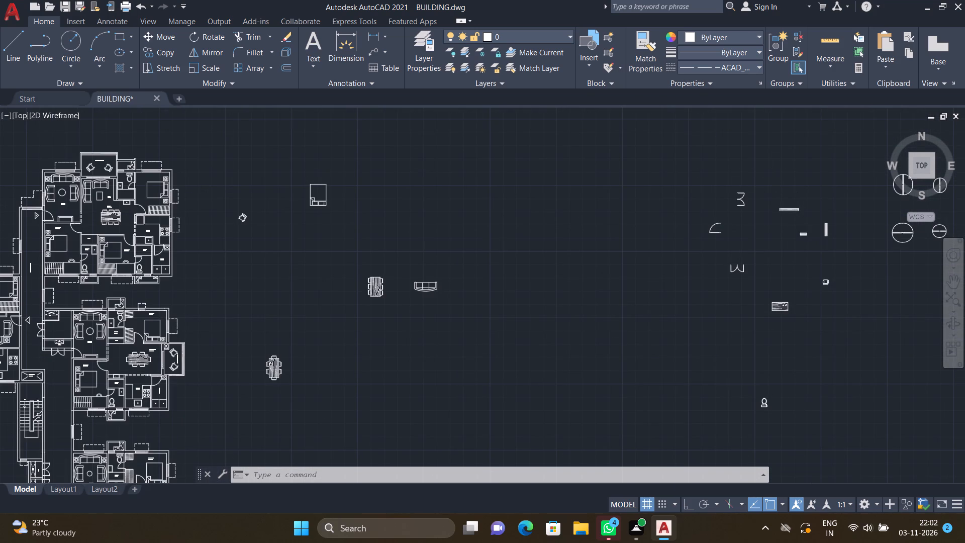
type("RO")
key("Return")
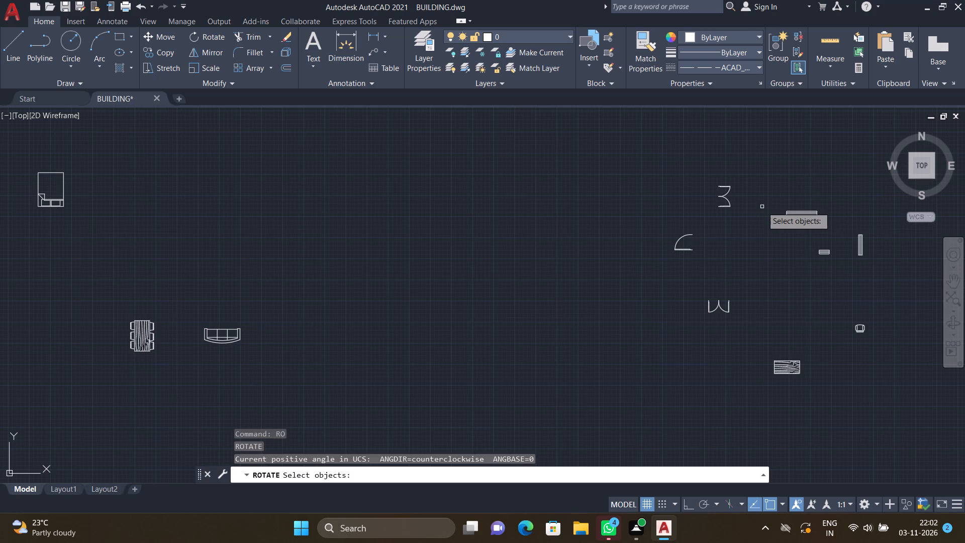
key("F8")
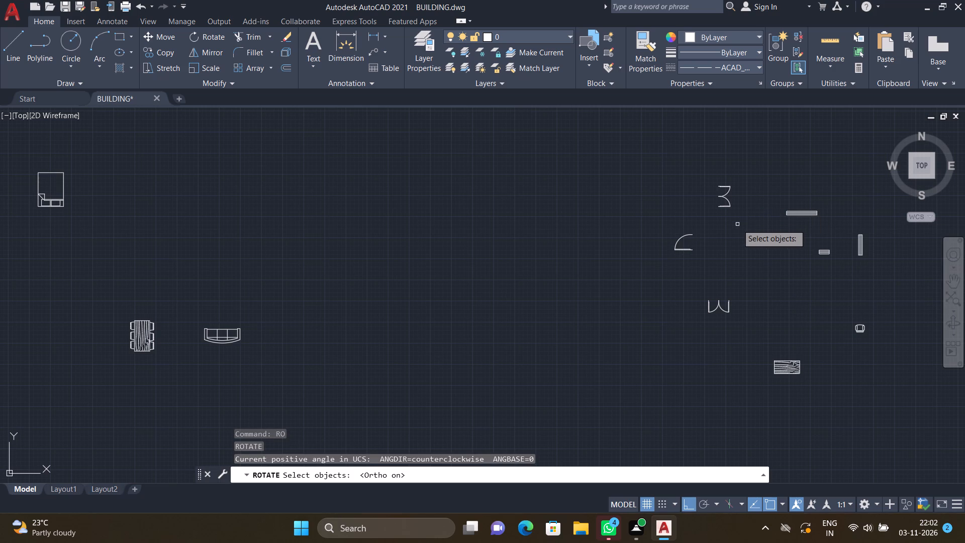
left_click_drag(737, 224, 730, 214)
left_click(704, 152)
key("Return")
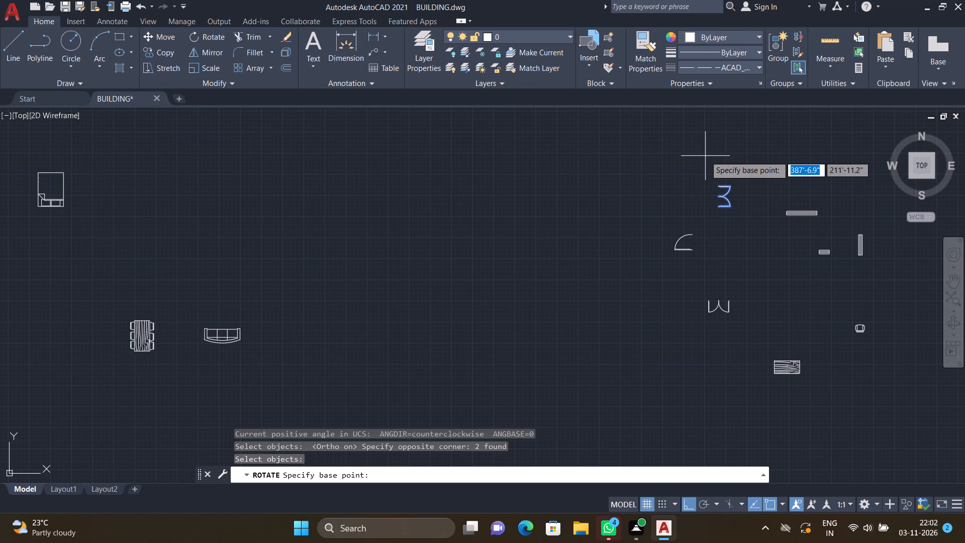
left_click(719, 185)
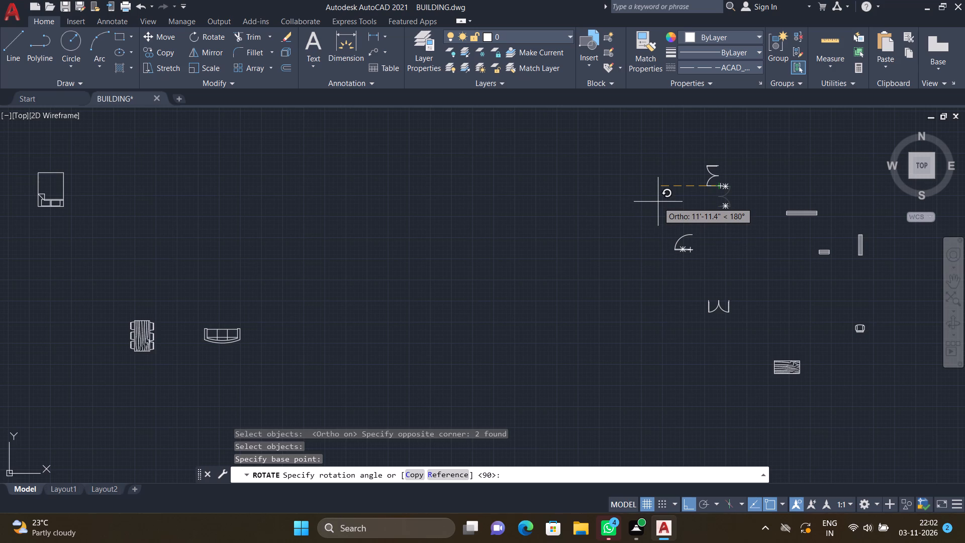
left_click(658, 201)
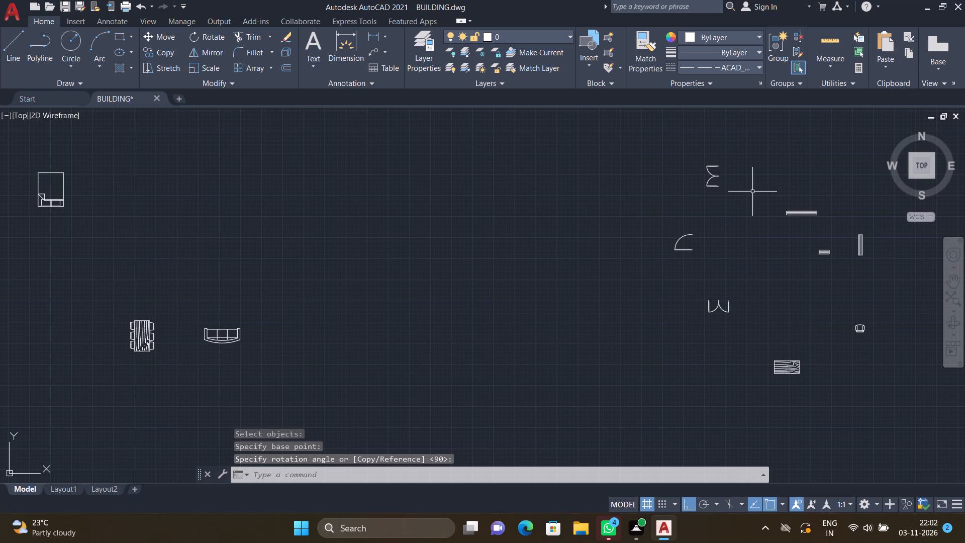
Copy the rotated spare double-door symbol by its upper leaf's end, with ortho off, to the wall line beside the small D duct.
type("CO")
key("Return")
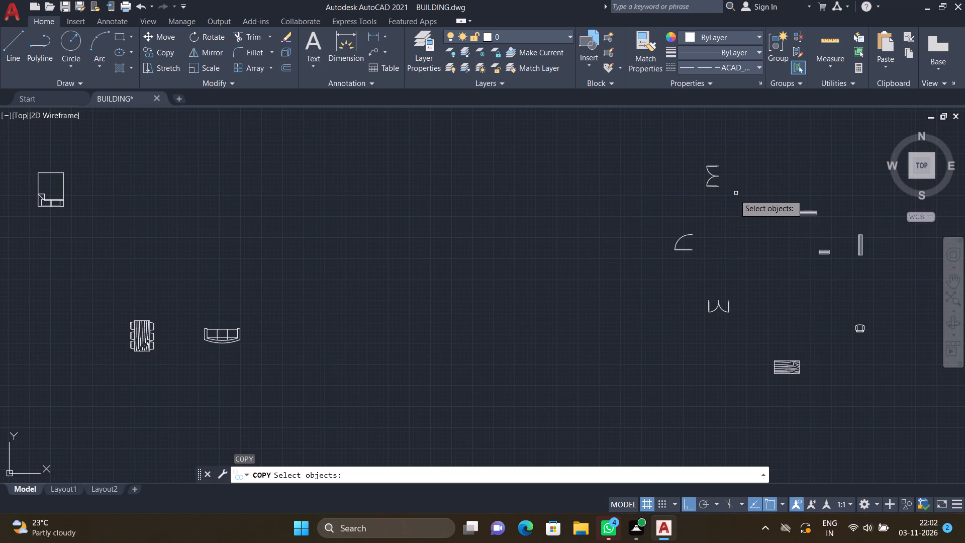
scroll(723, 196, "up", 1)
left_click_drag(723, 201, 716, 193)
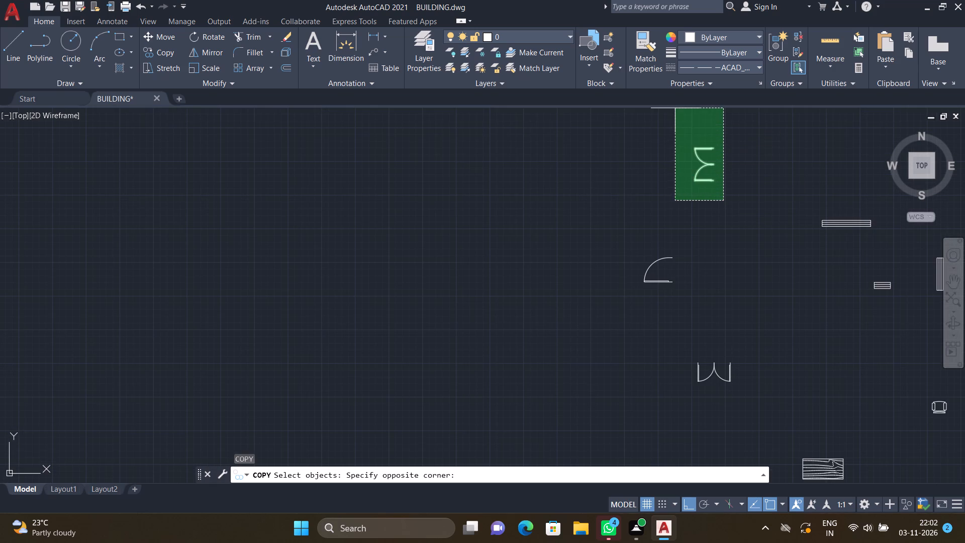
left_click(690, 143)
key("Return")
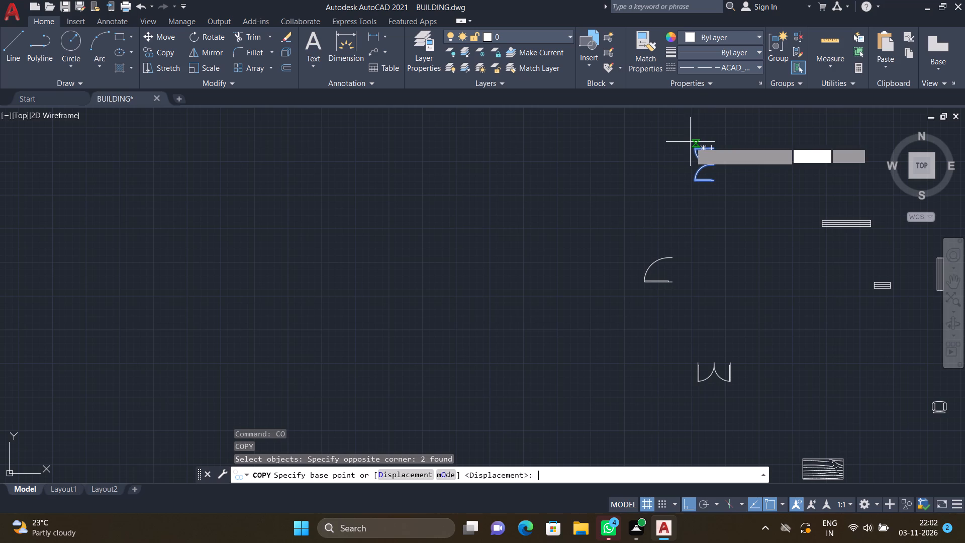
scroll(712, 159, "up", 2)
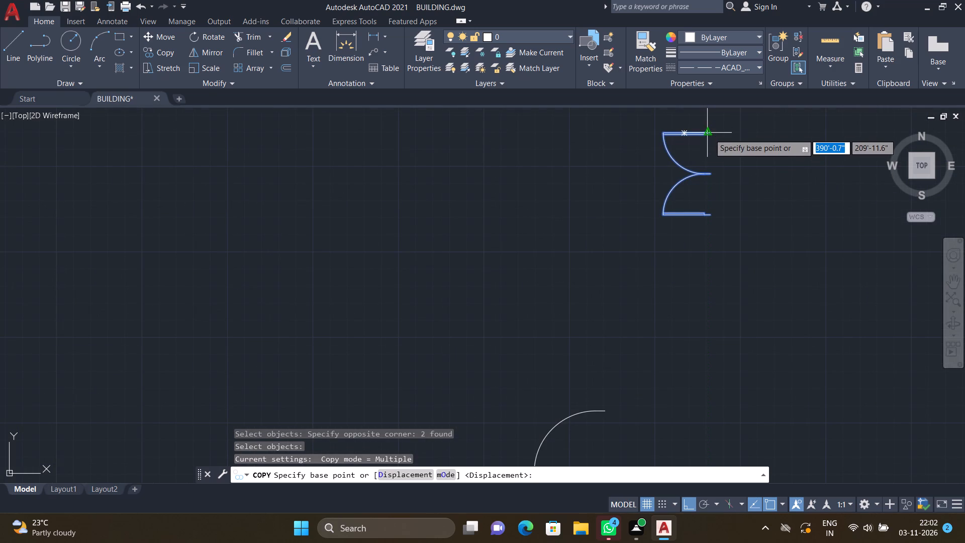
left_click(709, 134)
scroll(617, 236, "down", 3)
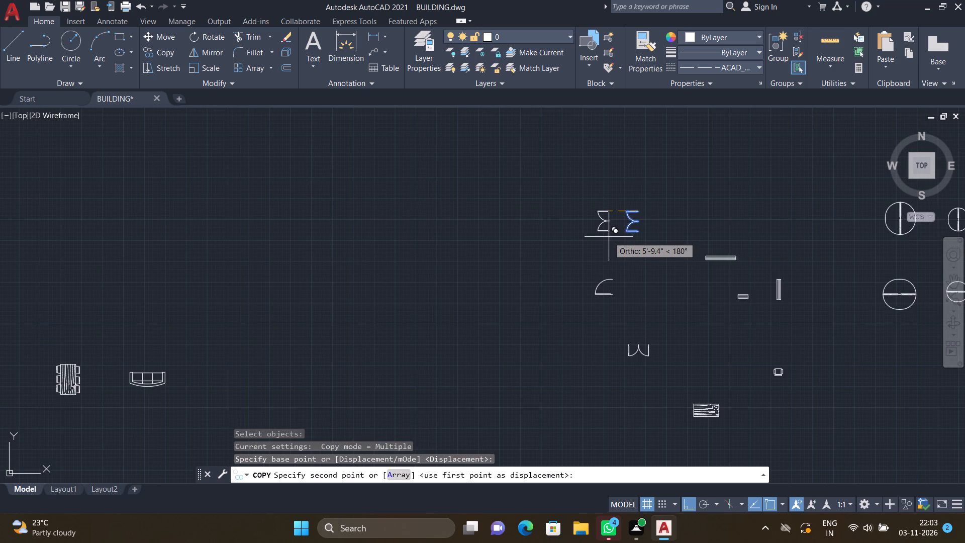
key("F8")
scroll(610, 220, "down", 5)
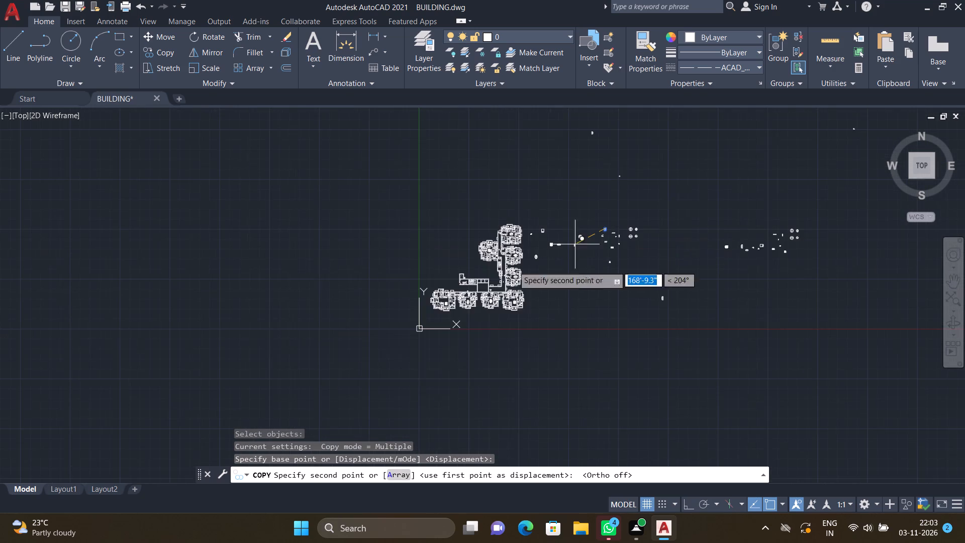
scroll(390, 334, "up", 3)
scroll(529, 205, "up", 3)
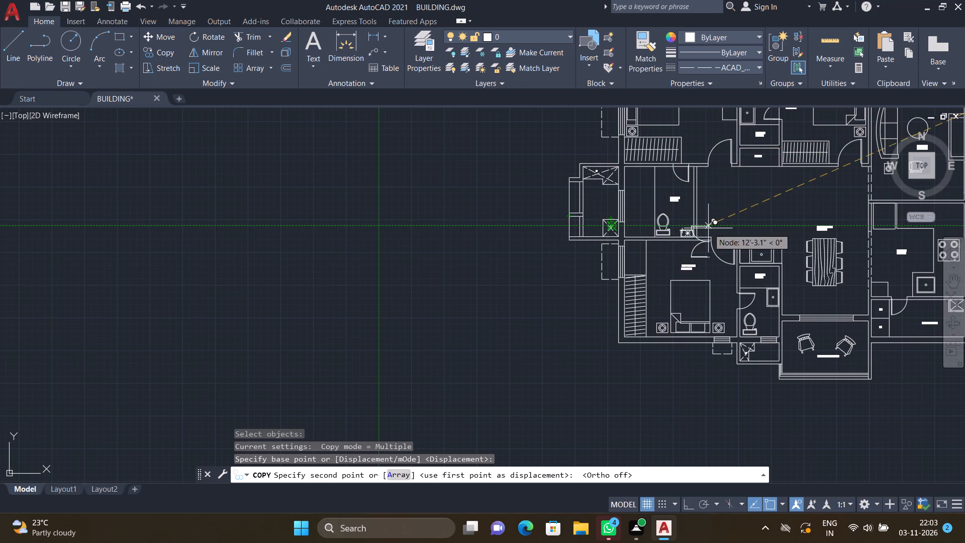
scroll(683, 227, "up", 1)
scroll(697, 222, "down", 5)
scroll(757, 211, "up", 4)
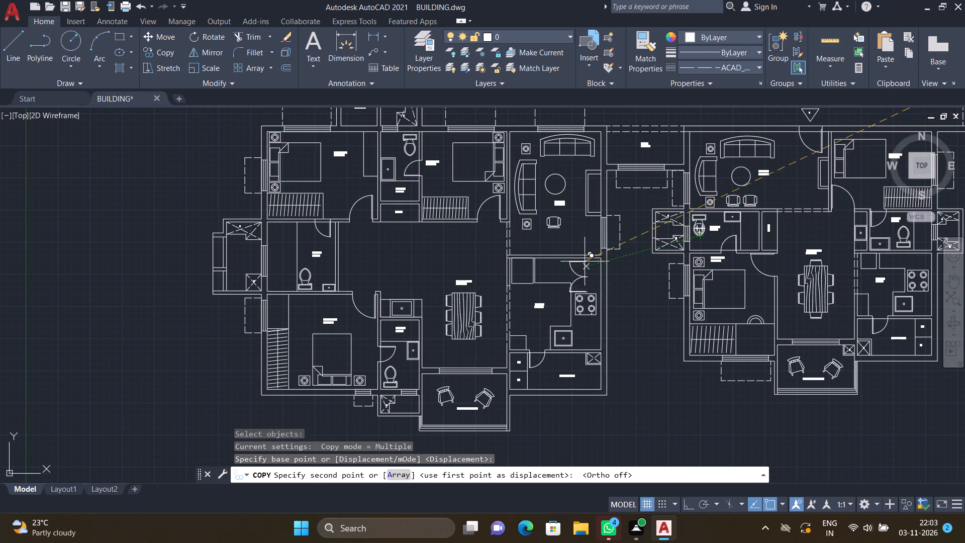
scroll(509, 276, "down", 1)
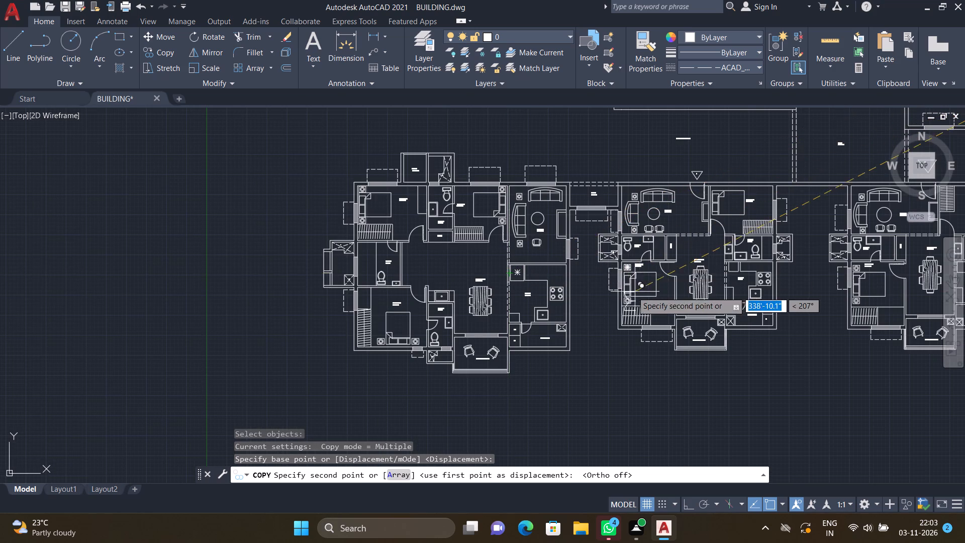
scroll(588, 283, "down", 1)
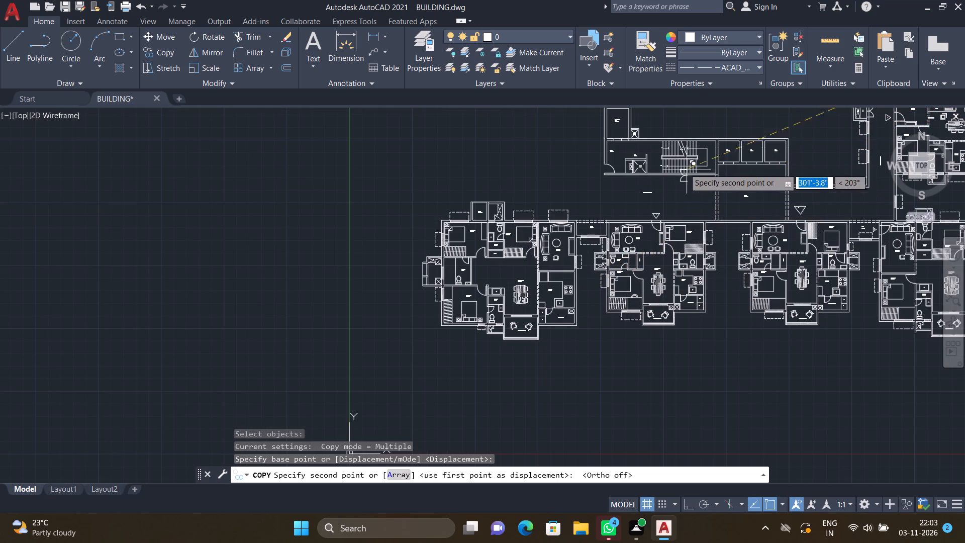
scroll(614, 155, "up", 4)
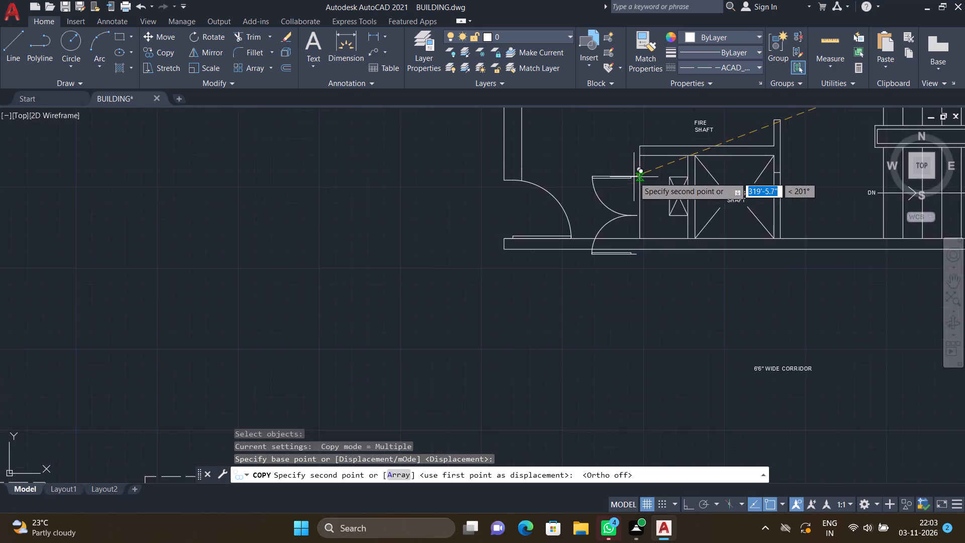
scroll(634, 177, "up", 1)
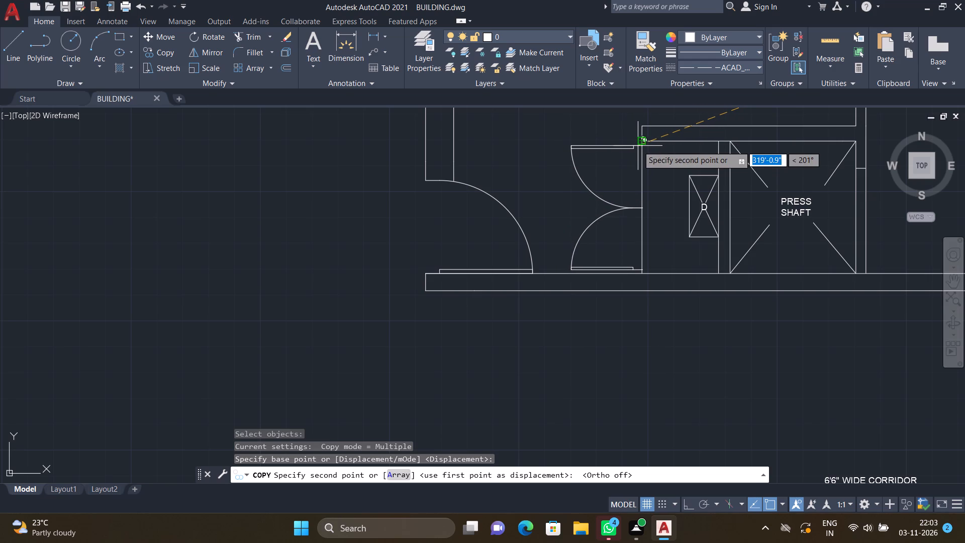
left_click(638, 146)
key("Return")
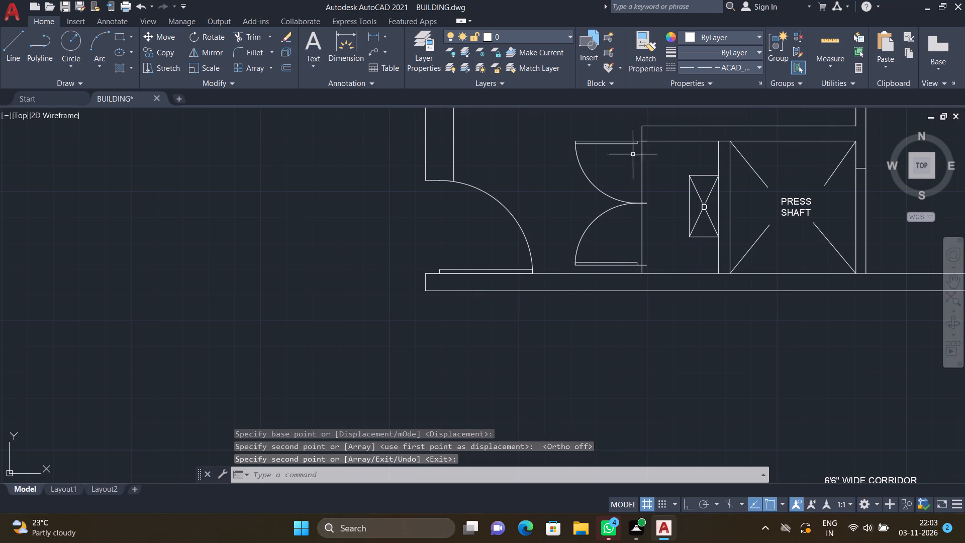
Move the copied double door horizontally, with ortho on, so its leaf ends meet the vertical wall line beside the D duct.
scroll(657, 216, "up", 2)
key("m")
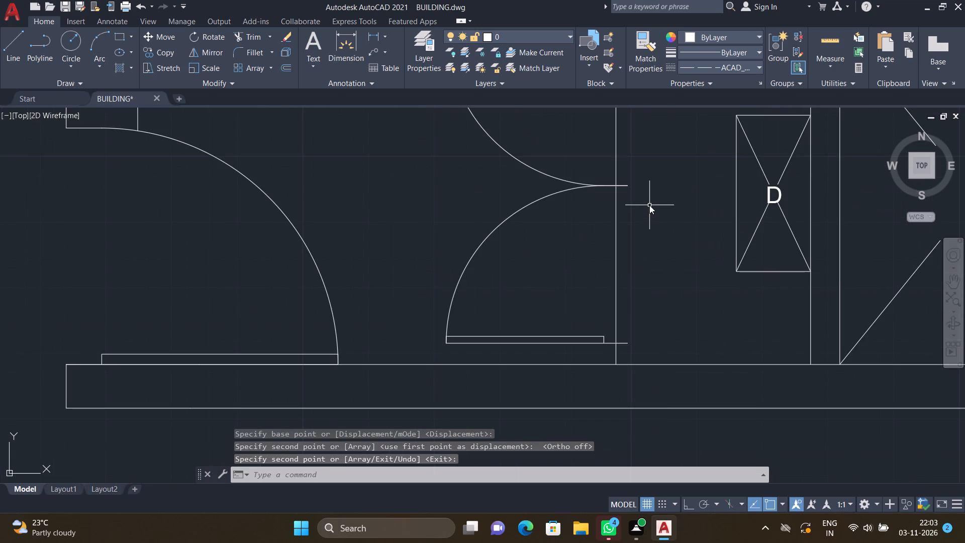
key("Return")
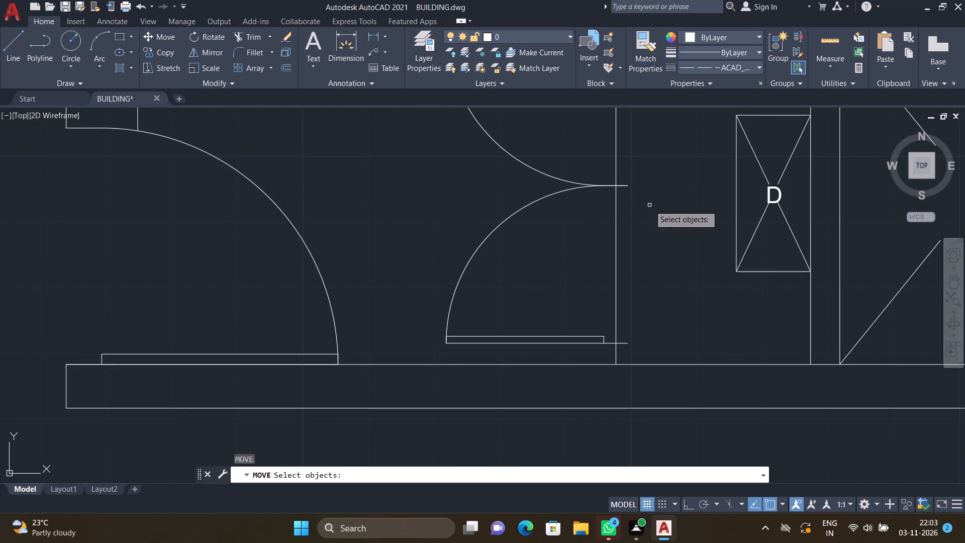
key("F8")
left_click_drag(596, 214, 589, 206)
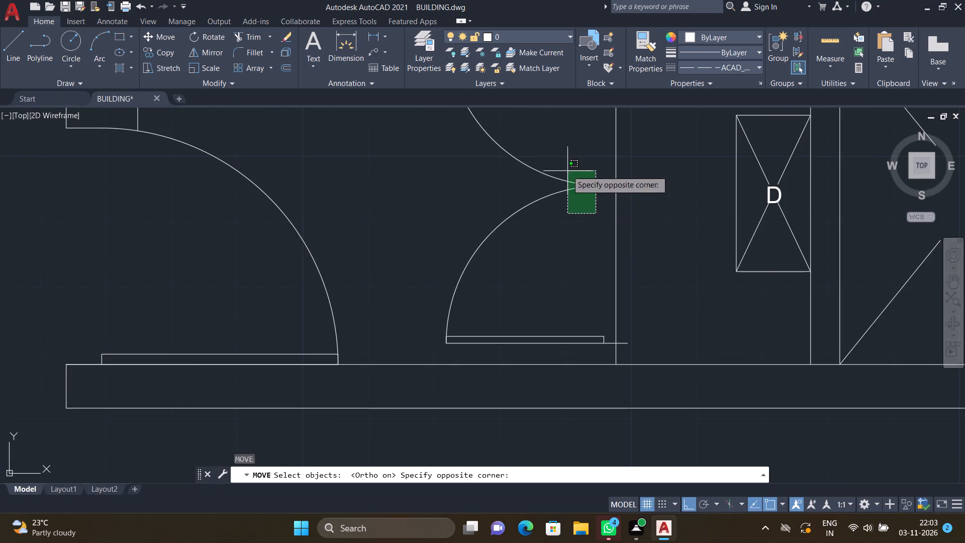
left_click(558, 163)
key("Return")
scroll(639, 183, "up", 1)
left_click(619, 188)
left_click(598, 187)
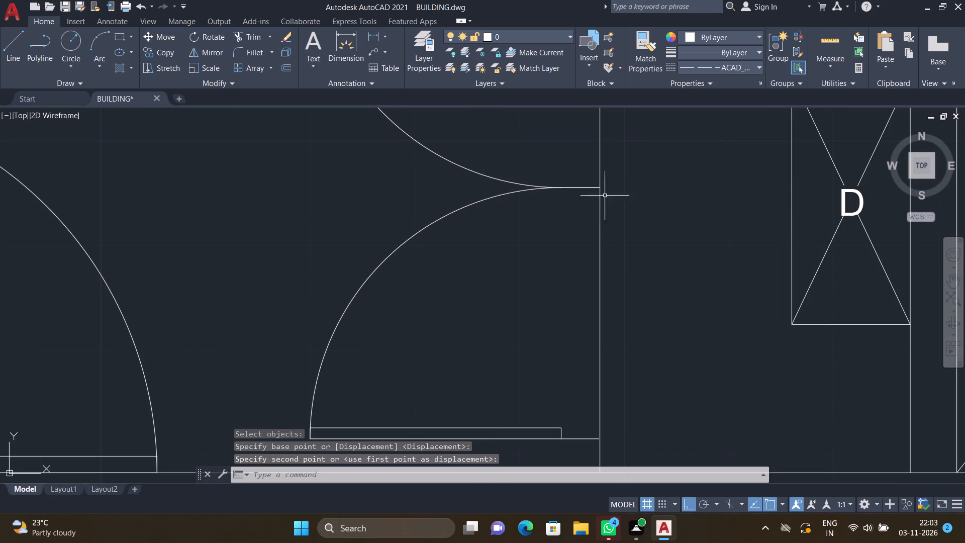
scroll(640, 242, "down", 2)
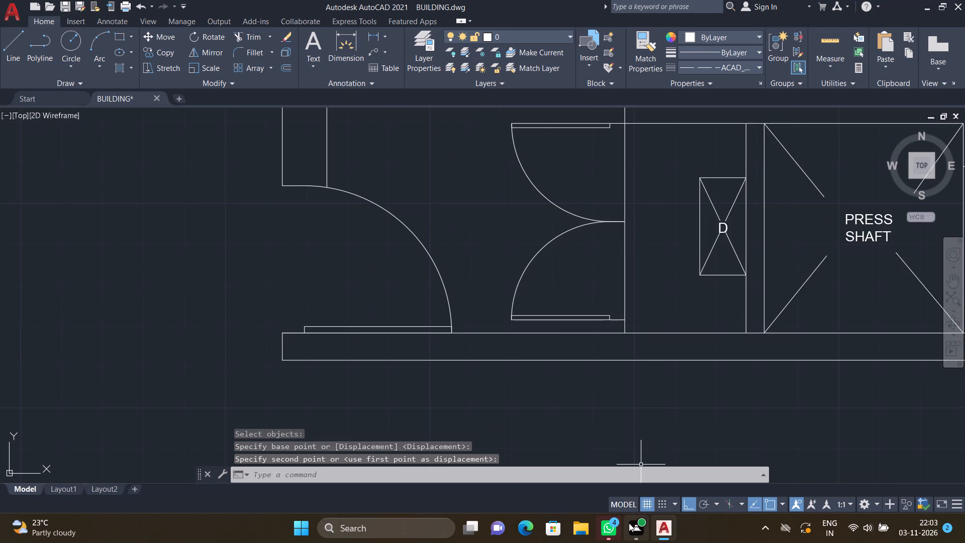
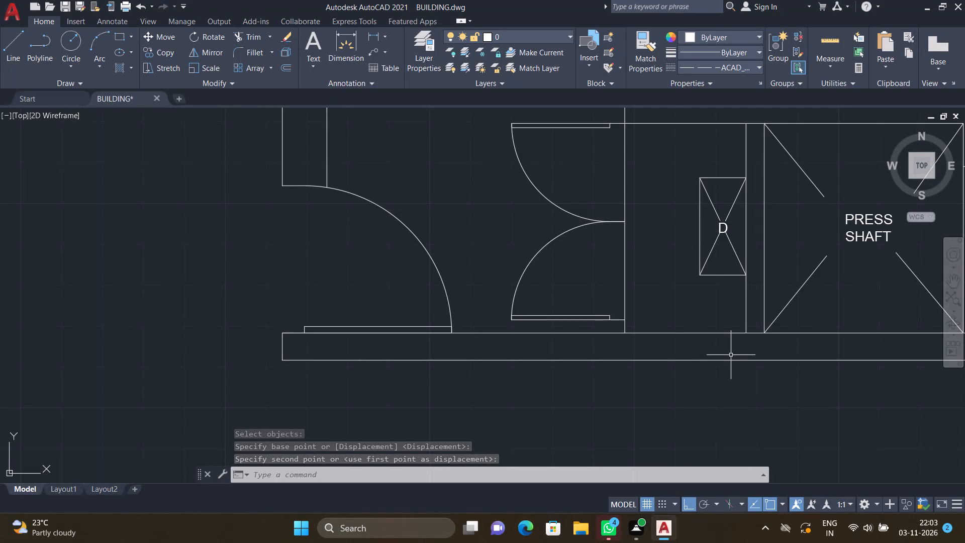
Copy the spare lower-right quarter-circle door symbol outside the plan by its hinge end, with ortho off, to beside the lobby's upper wall, above the FIRE SHAFT wall stub.
scroll(728, 354, "down", 1)
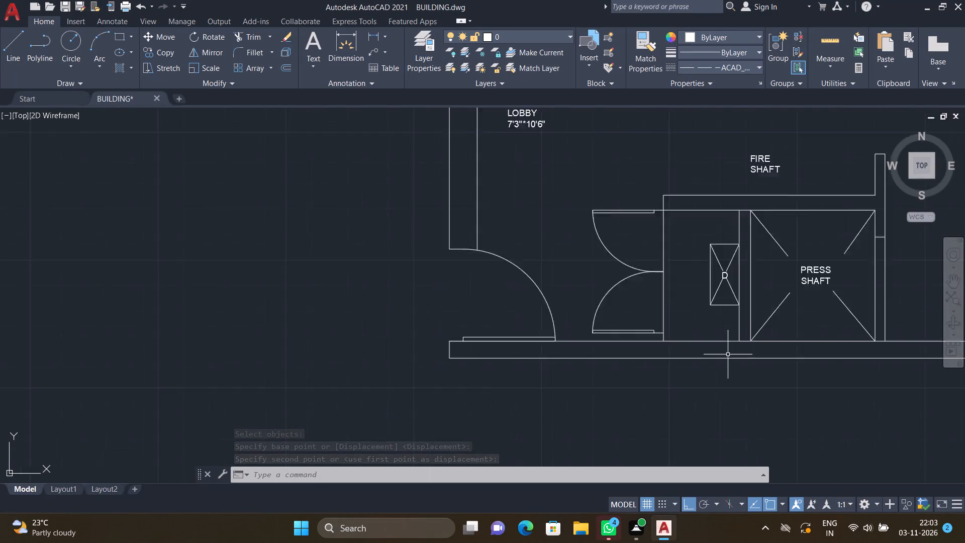
scroll(728, 354, "down", 2)
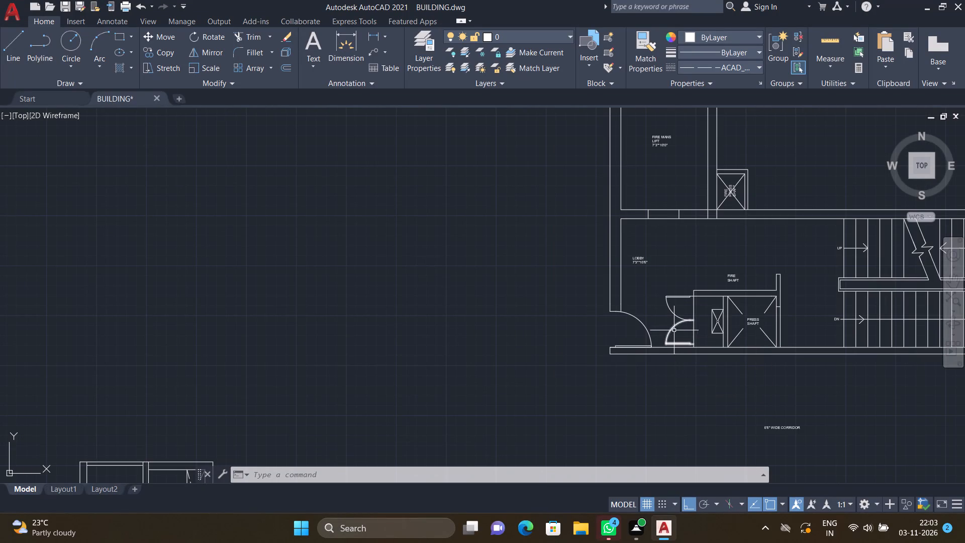
scroll(674, 298, "down", 5)
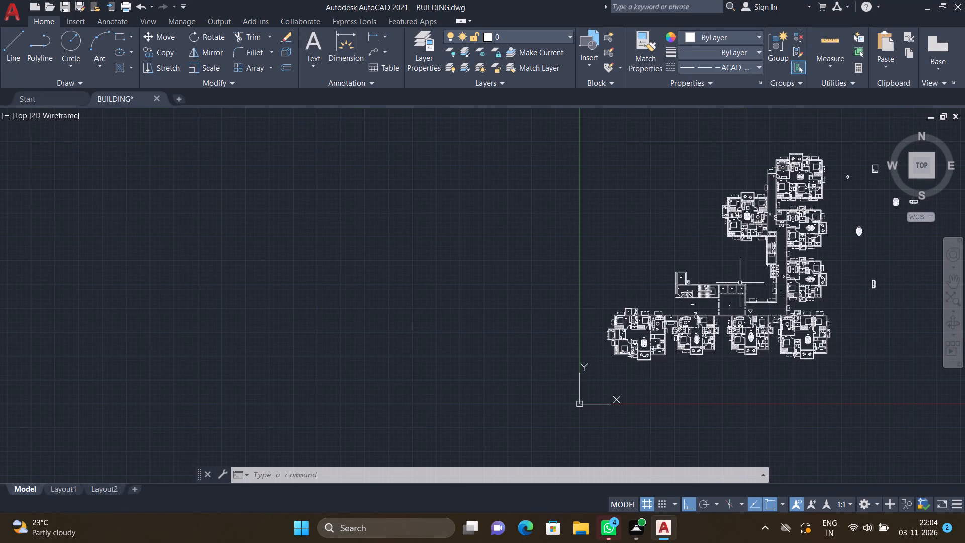
scroll(732, 290, "down", 3)
scroll(855, 262, "up", 3)
scroll(743, 251, "up", 3)
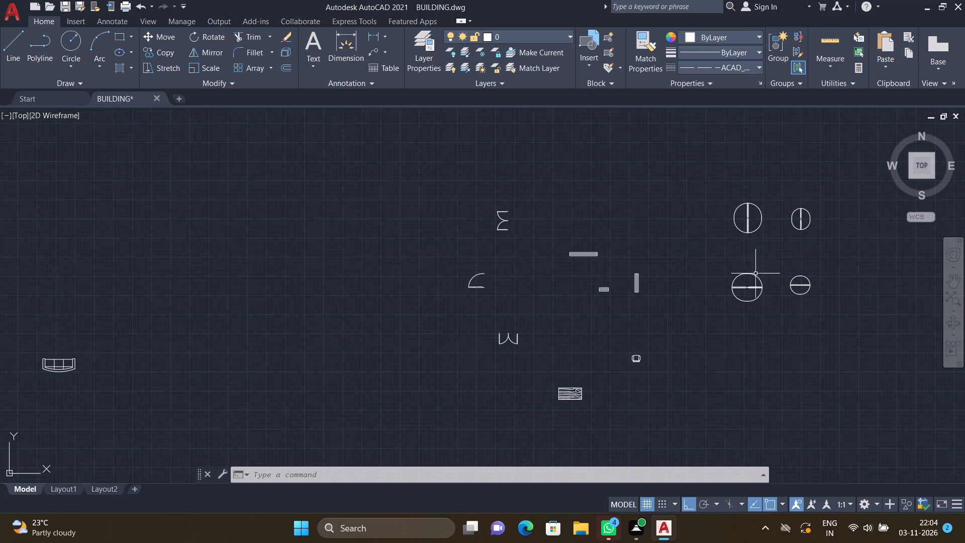
scroll(762, 302, "up", 2)
type("CO")
key("Return")
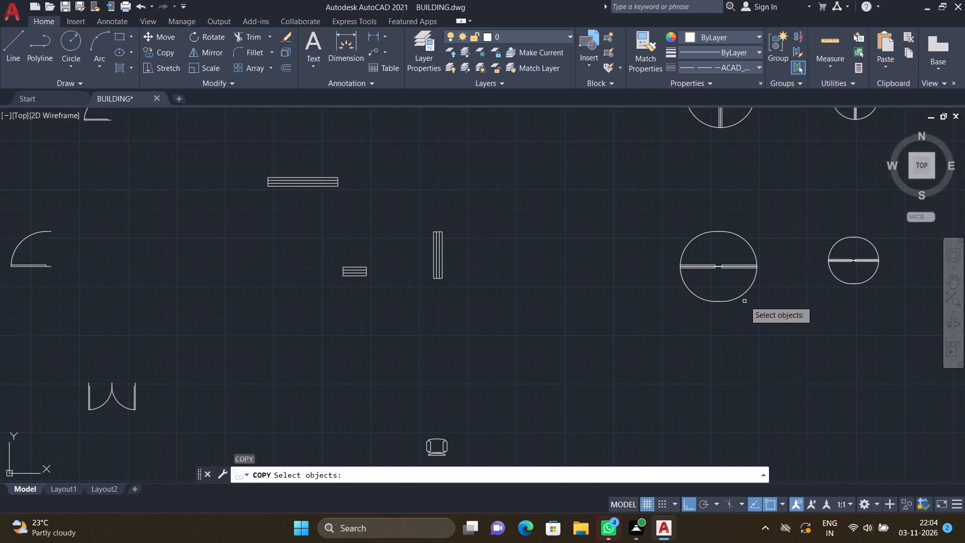
double_click(740, 296)
key("Return")
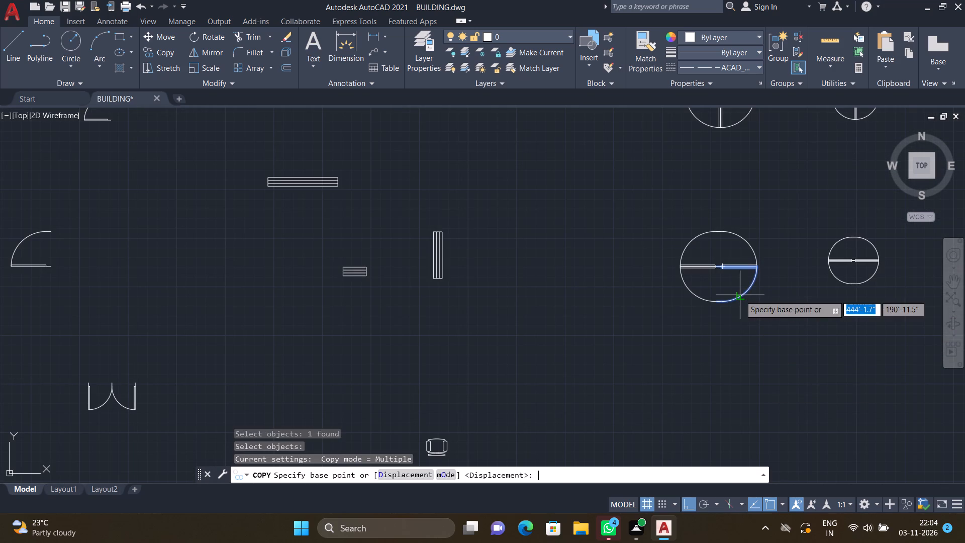
scroll(715, 267, "up", 3)
left_click(716, 261)
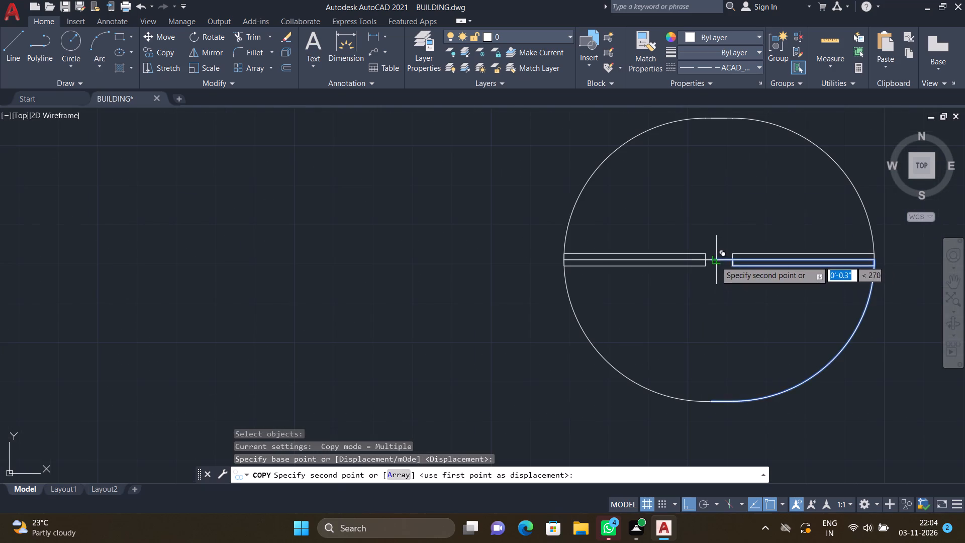
scroll(614, 322, "down", 5)
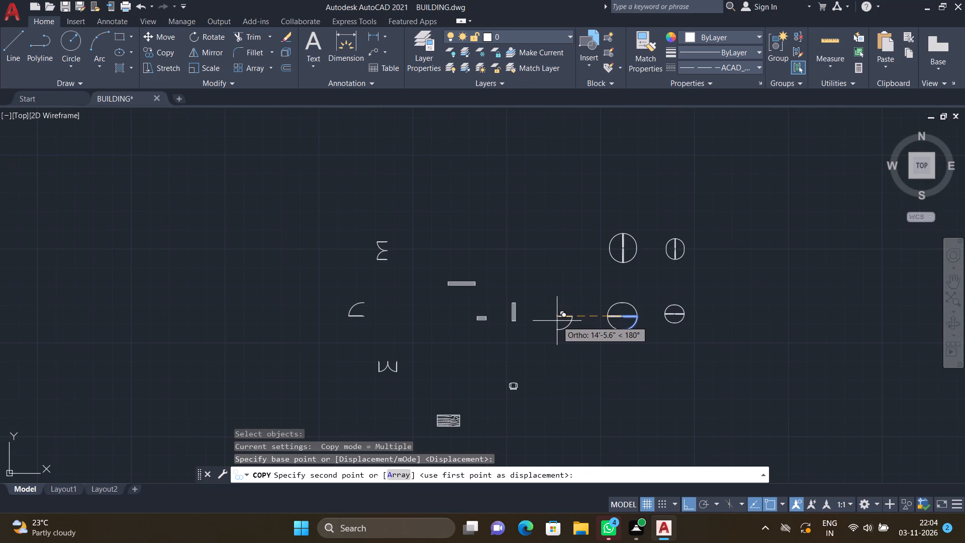
key("F8")
scroll(558, 321, "down", 5)
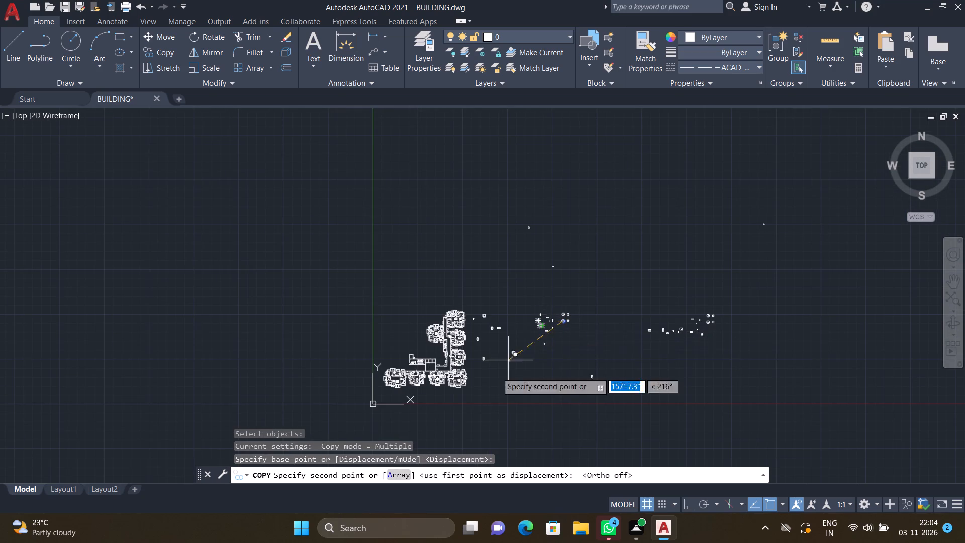
scroll(377, 428, "up", 2)
scroll(411, 308, "up", 4)
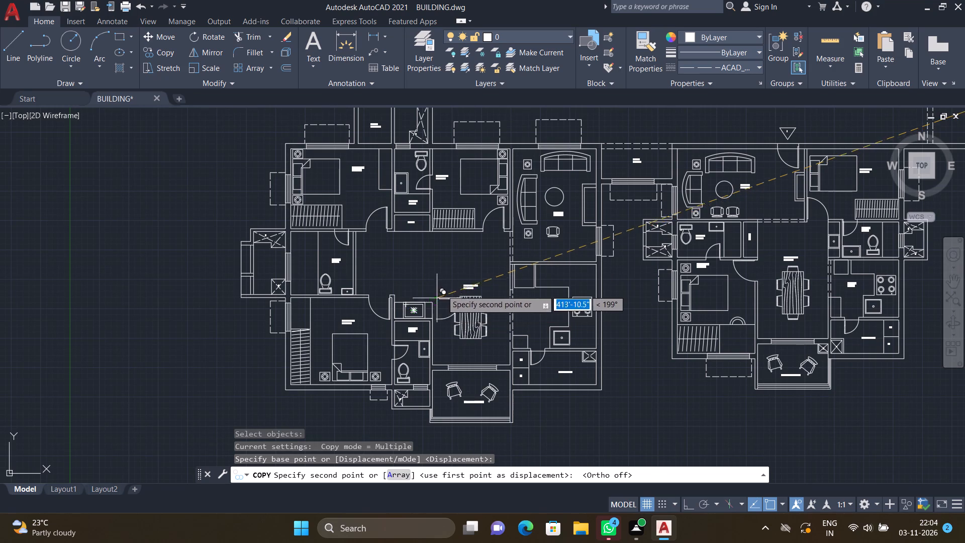
scroll(543, 293, "down", 2)
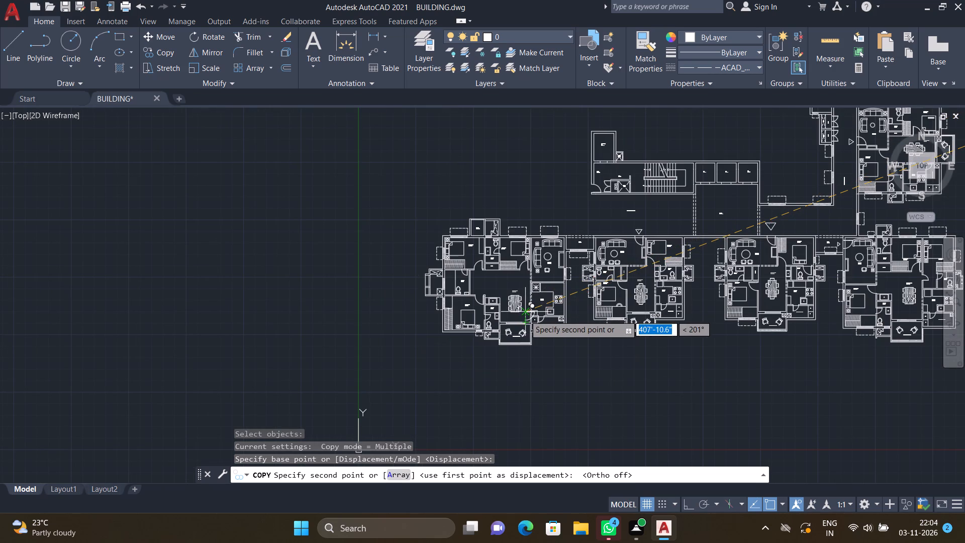
scroll(560, 329, "up", 1)
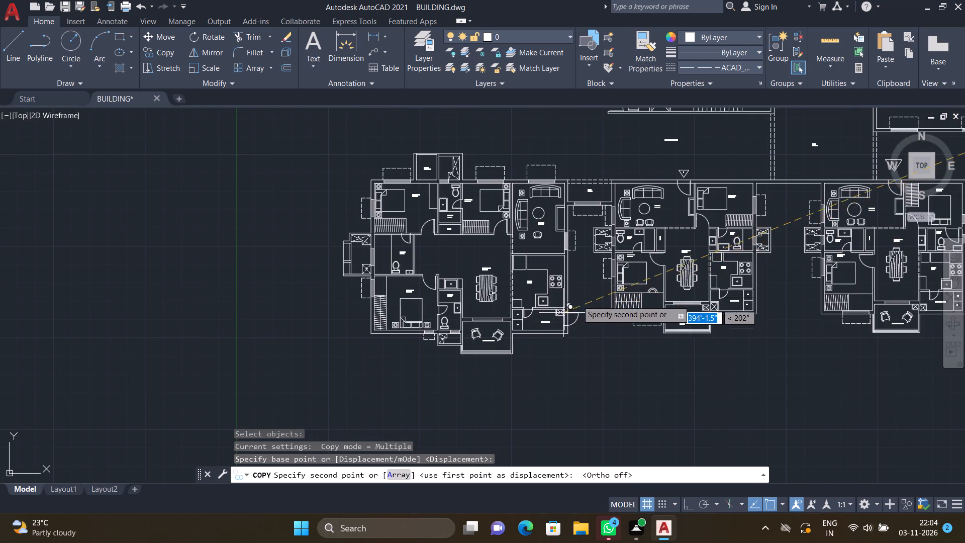
scroll(651, 230, "down", 2)
scroll(664, 157, "up", 2)
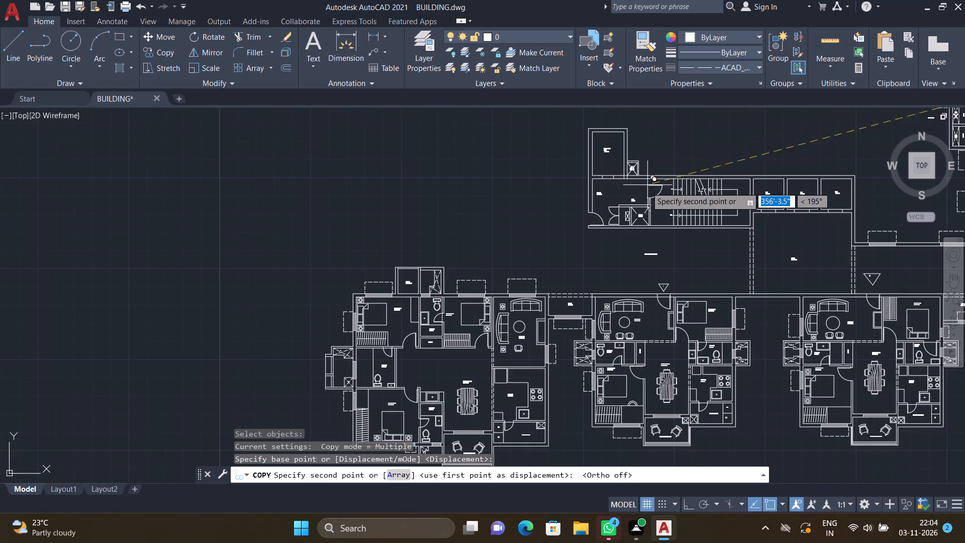
scroll(646, 189, "up", 3)
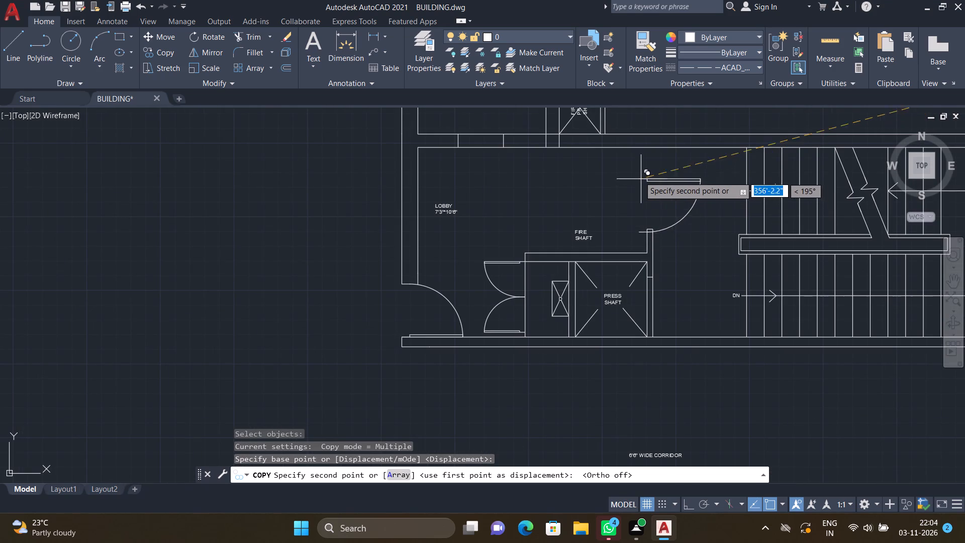
scroll(642, 160, "up", 1)
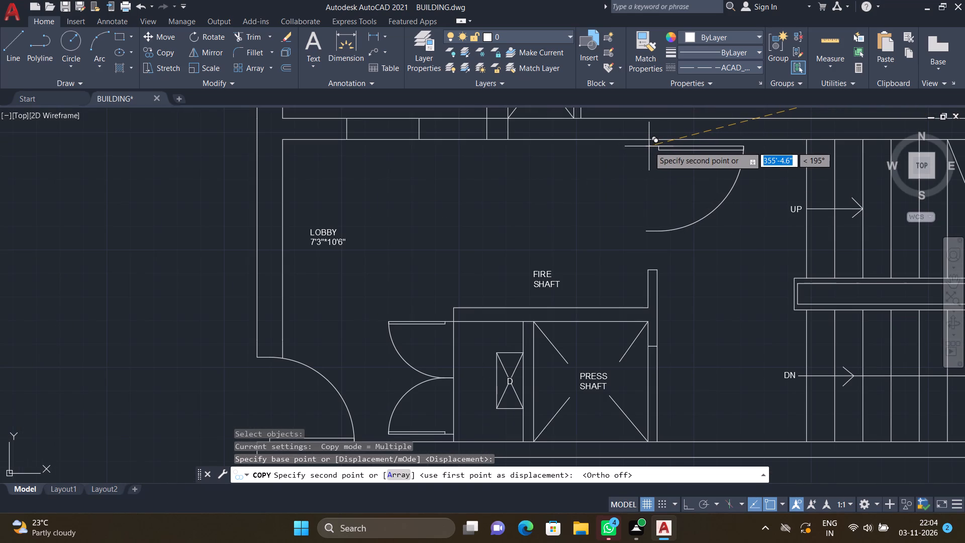
left_click(649, 146)
key("Return")
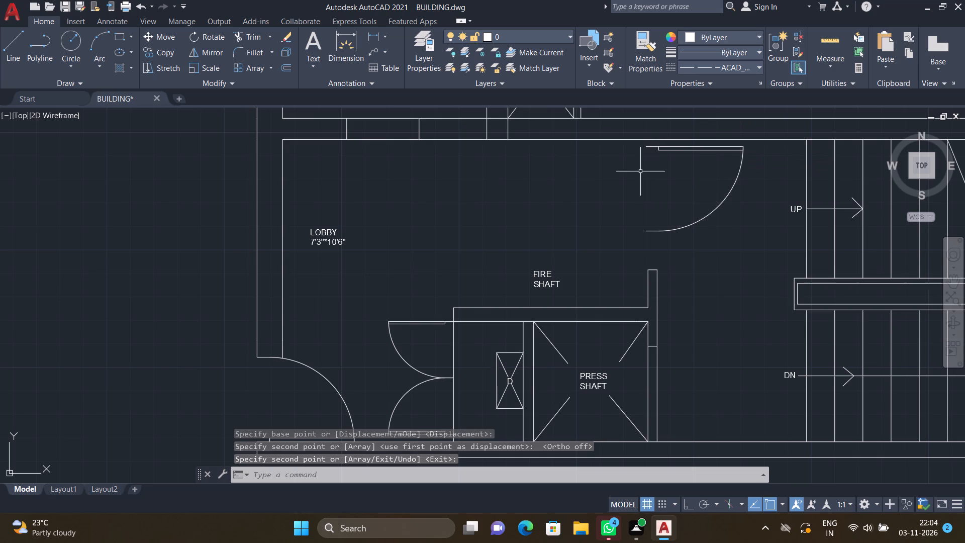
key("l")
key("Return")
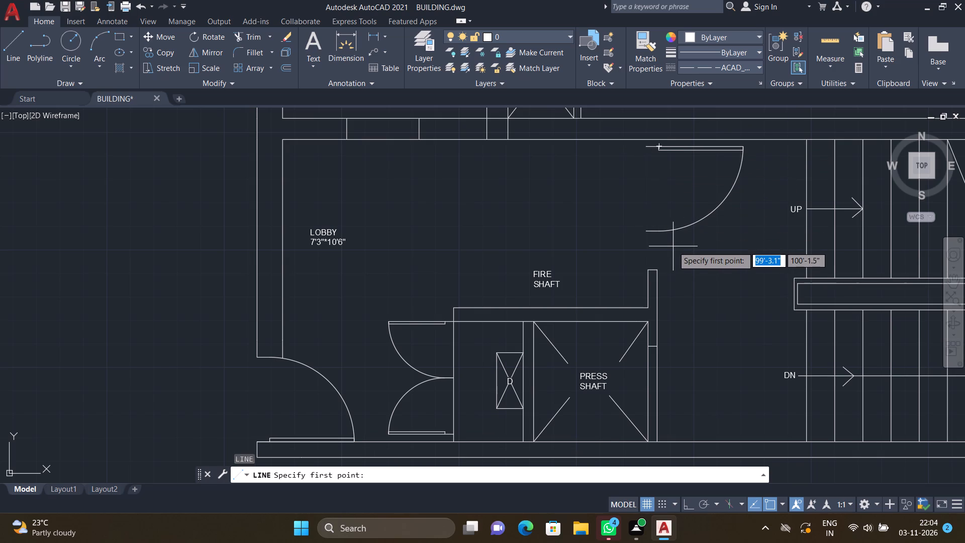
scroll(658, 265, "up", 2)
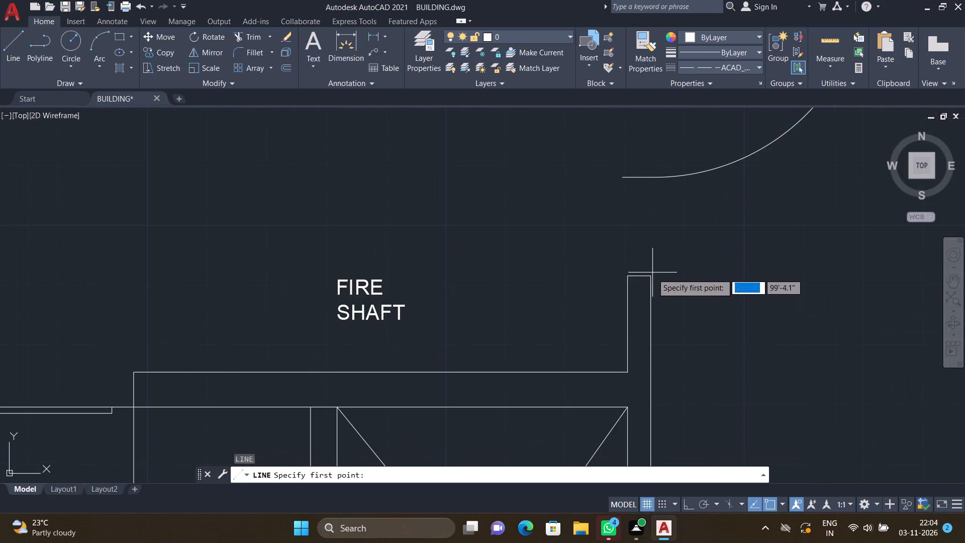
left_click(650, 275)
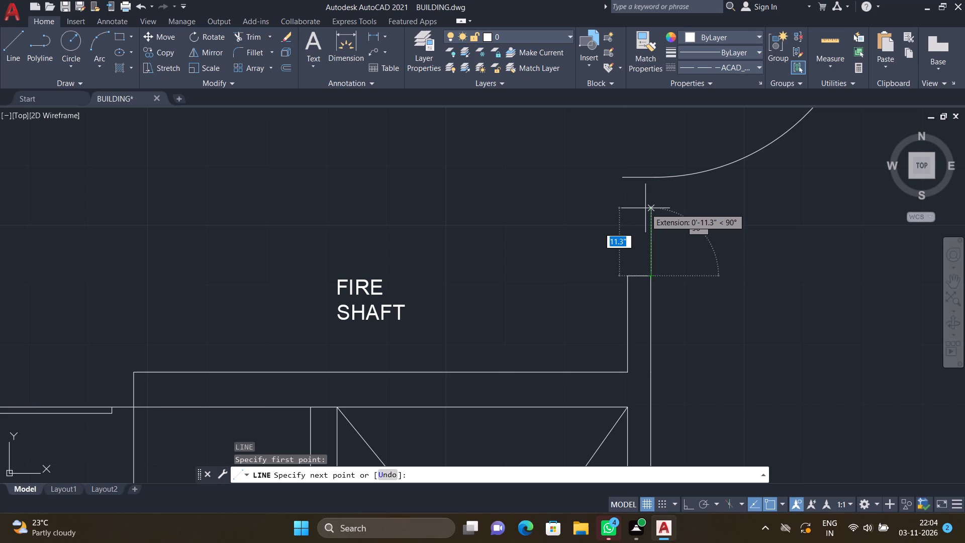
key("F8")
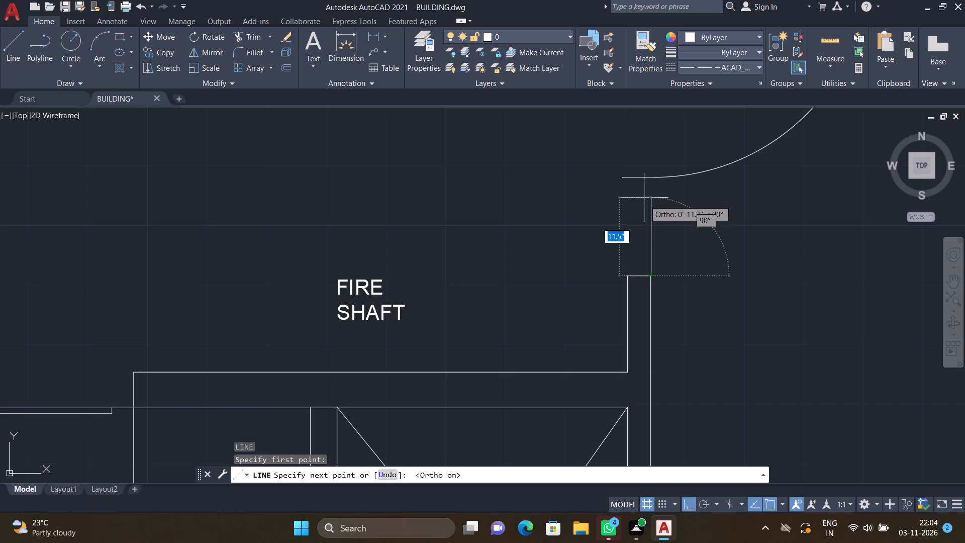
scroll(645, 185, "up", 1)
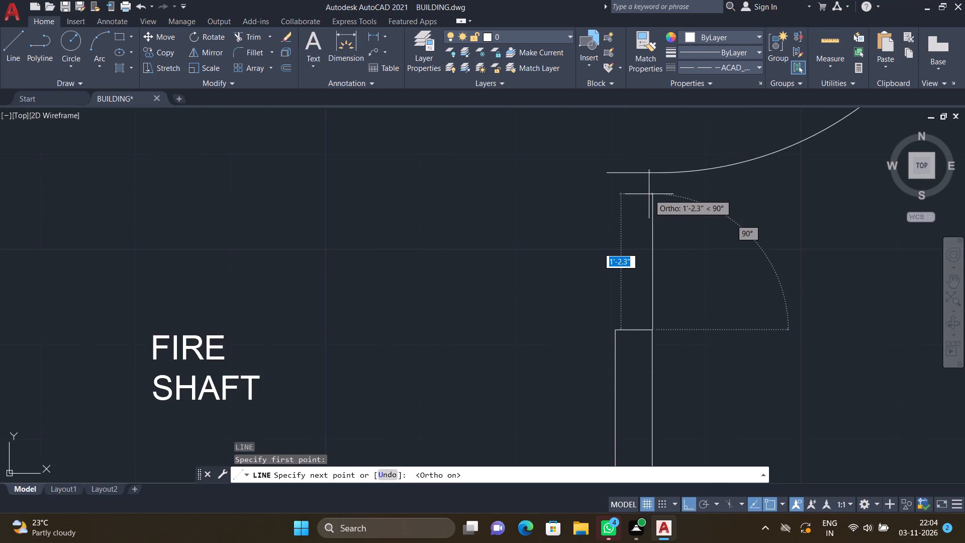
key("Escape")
Set the current linetype to Continuous and draw a vertical line from the wall stub's lobby-side top corner up to the door arc's end line.
left_click(704, 65)
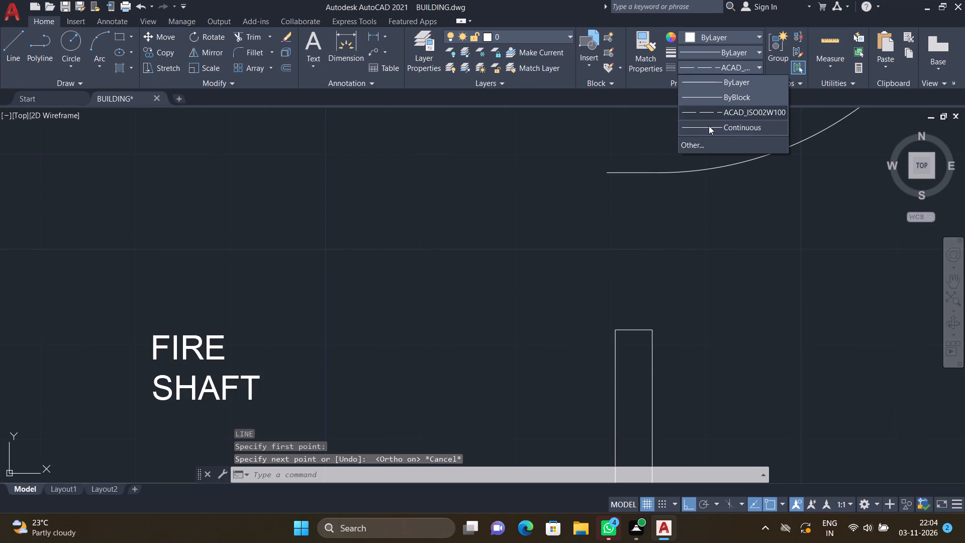
left_click(709, 126)
key("l")
key("Return")
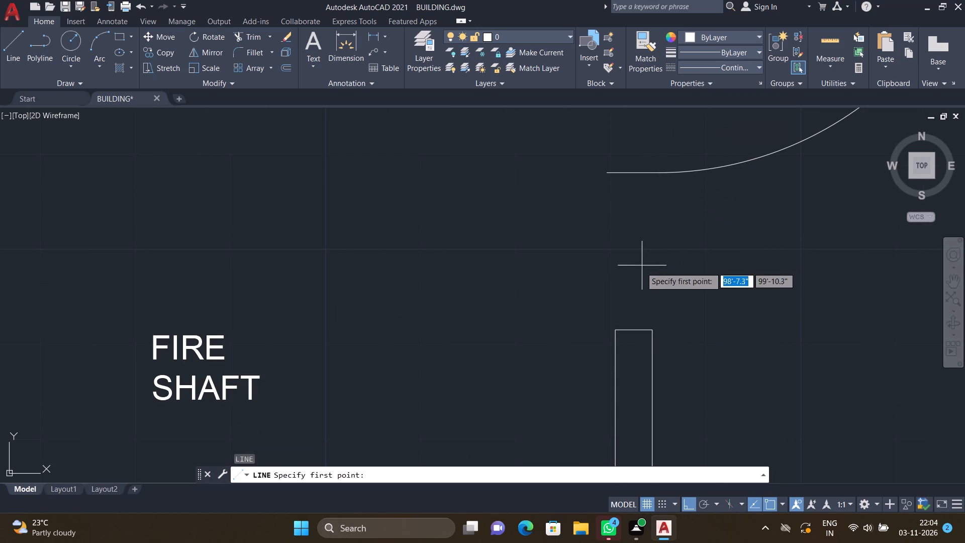
left_click(615, 328)
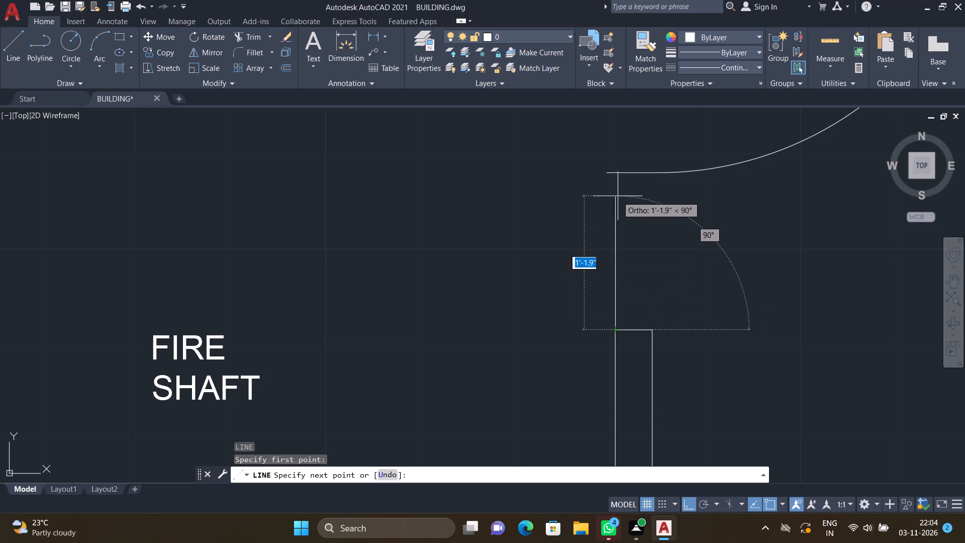
scroll(613, 177, "up", 2)
left_click(615, 167)
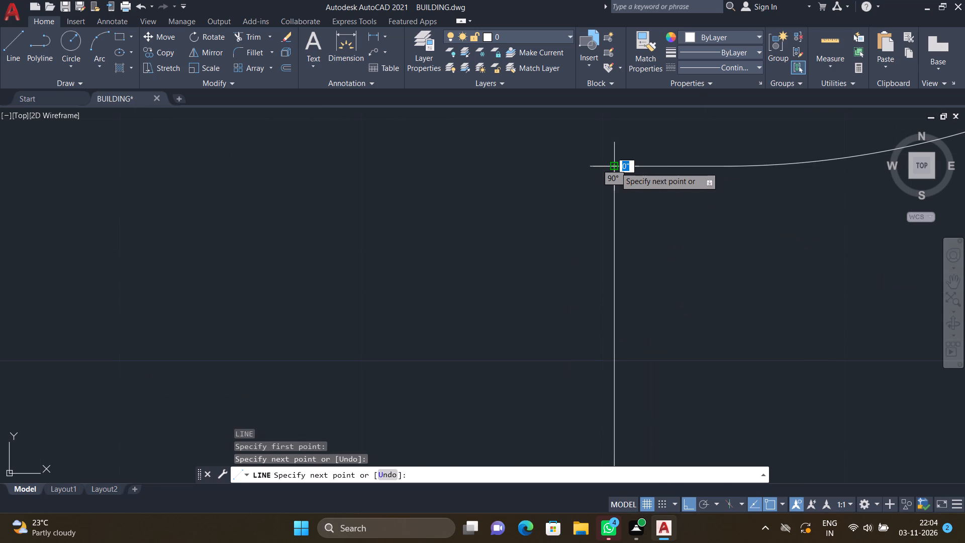
key("Return")
Draw a second vertical line from the wall stub's stair-side top corner up to the door arc's end line, with ortho on.
scroll(696, 216, "down", 3)
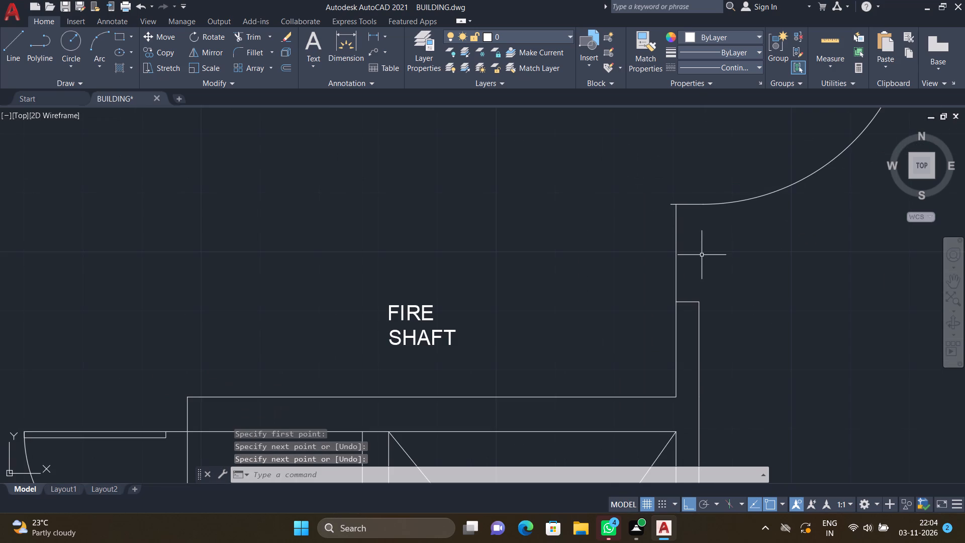
key("l")
key("Return")
scroll(696, 298, "up", 2)
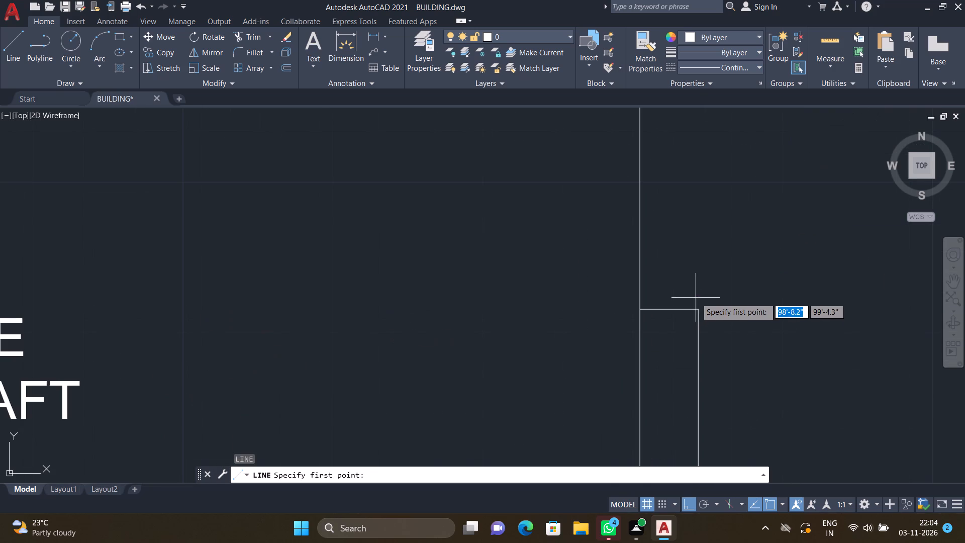
left_click(697, 310)
scroll(696, 203, "down", 3)
scroll(698, 170, "up", 2)
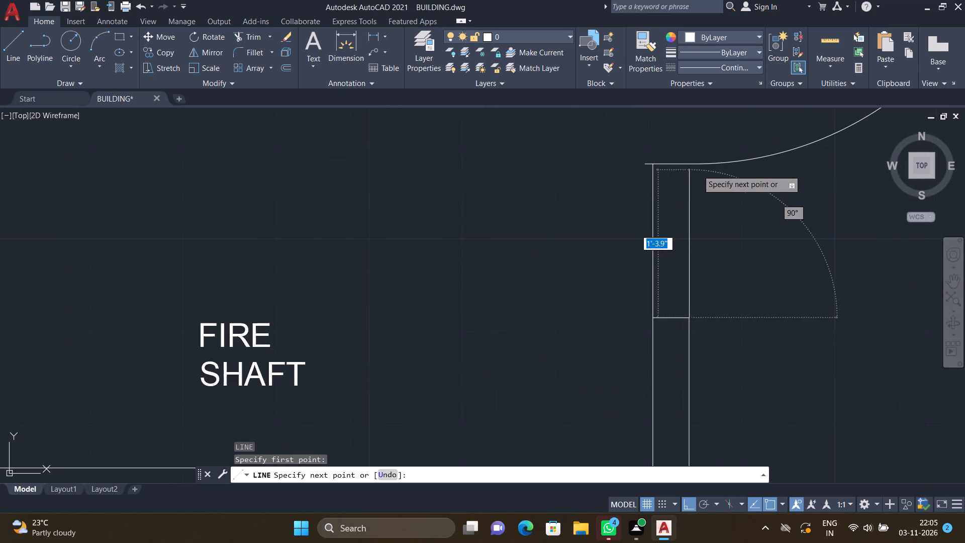
left_click(689, 164)
key("Return")
Move the copied door horizontally about 0.9" toward the stairs so its arc-side end meets the top of the lobby-side wall line.
scroll(682, 173, "down", 2)
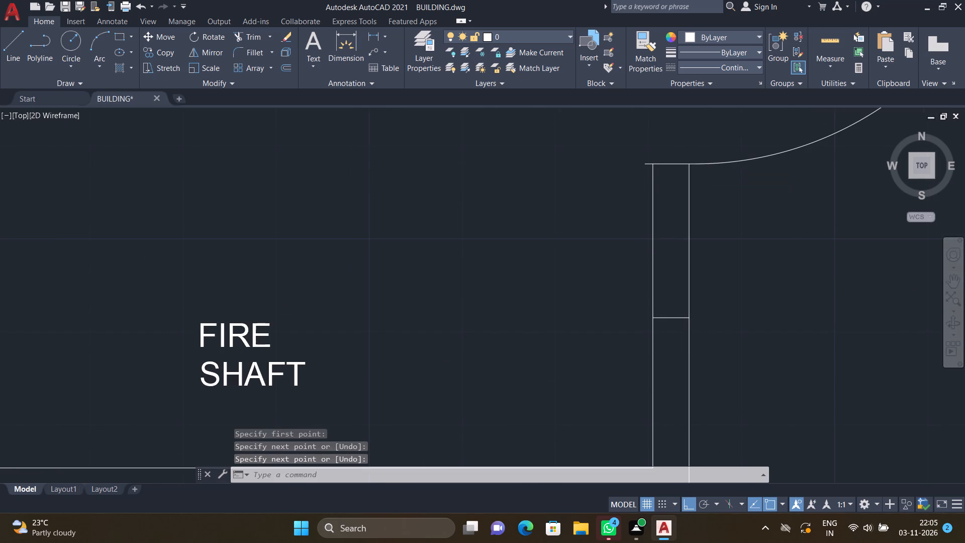
scroll(682, 173, "down", 3)
scroll(672, 132, "up", 3)
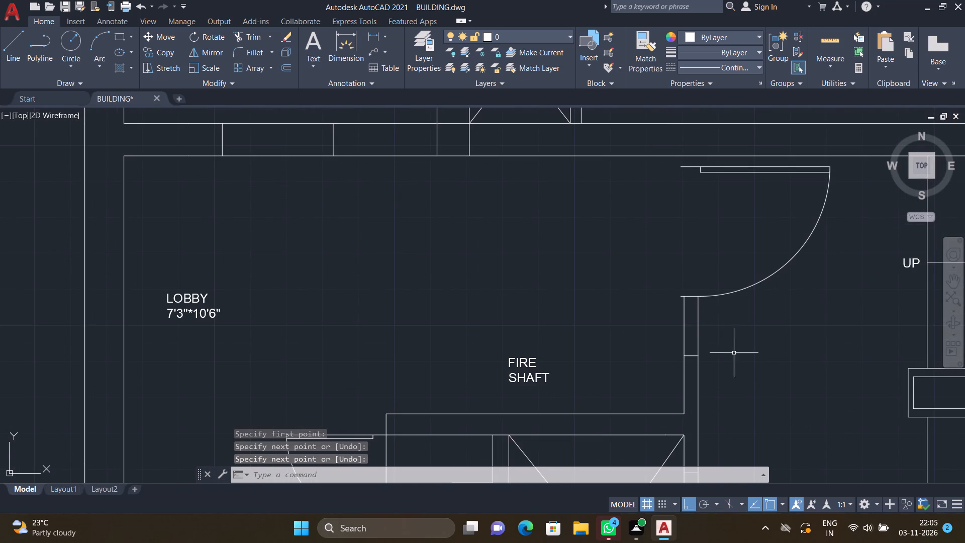
scroll(692, 309, "up", 2)
key("m")
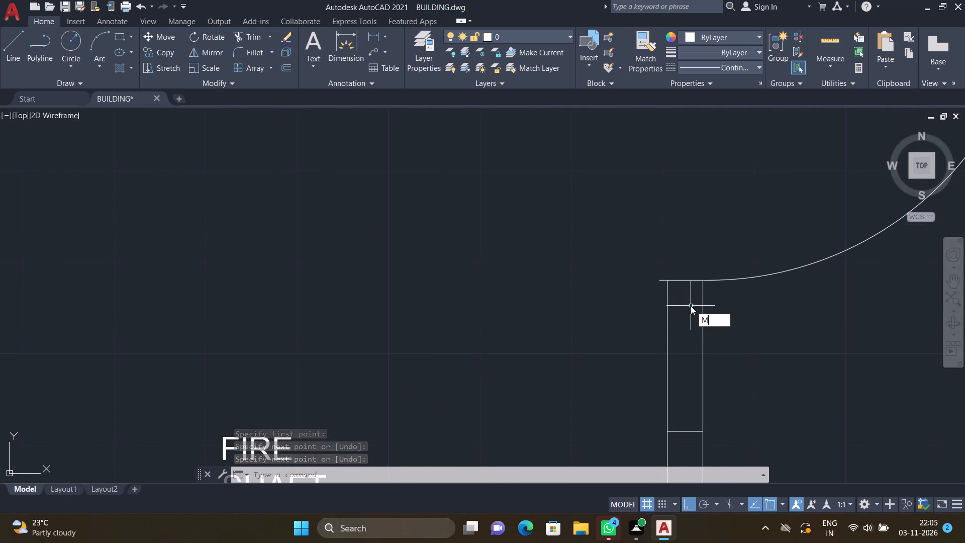
key("Return")
left_click(682, 280)
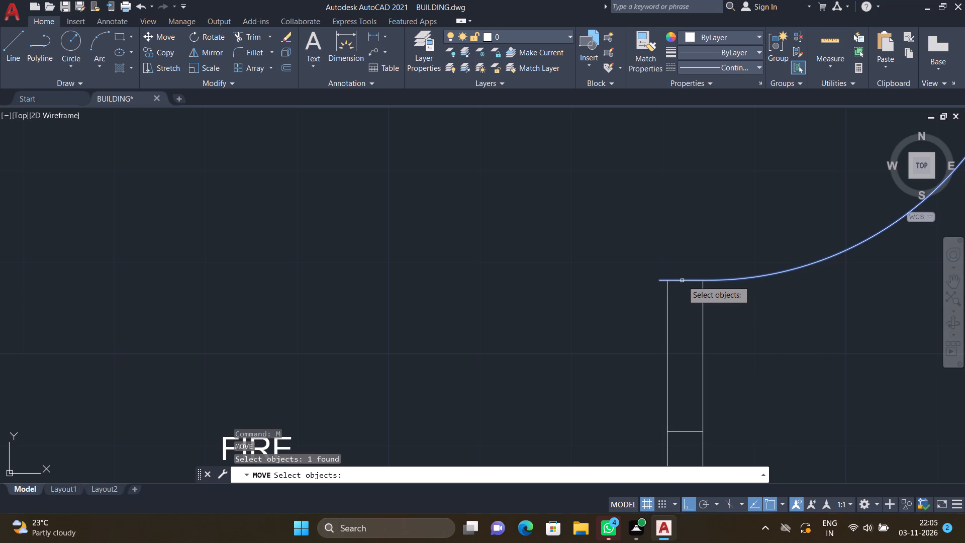
key("Return")
scroll(648, 280, "up", 2)
left_click(669, 279)
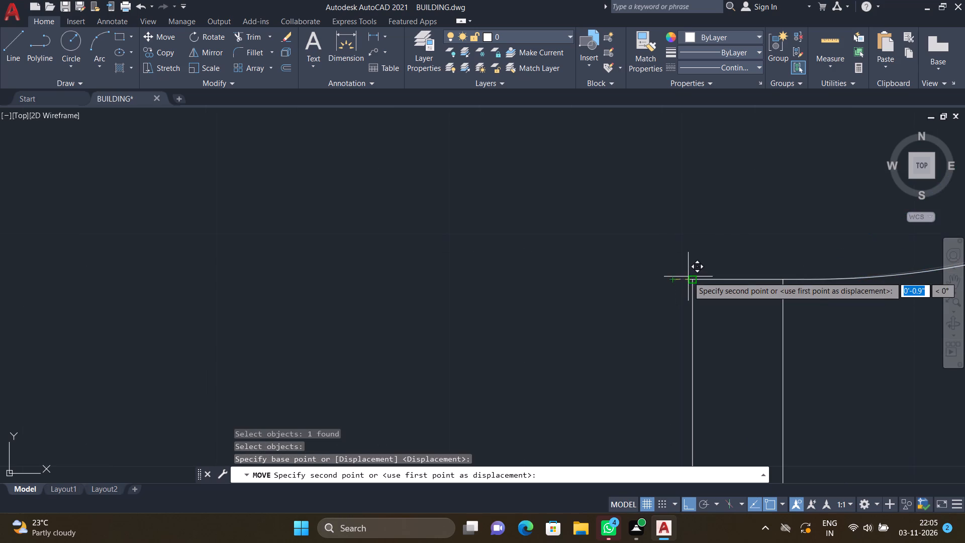
left_click(691, 277)
Draw a short vertical line from the lobby-side end of the copied door's top line up to the lobby's upper wall.
scroll(677, 271, "down", 5)
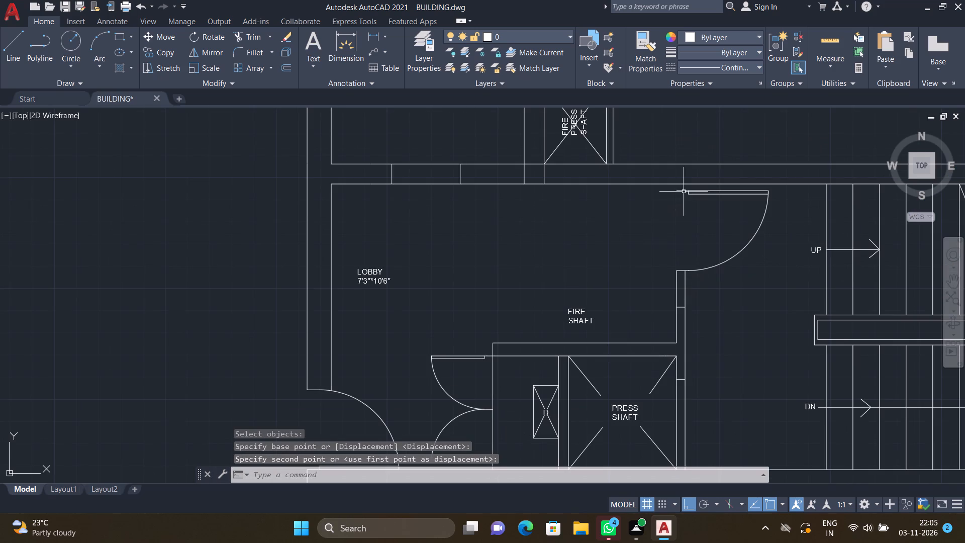
scroll(684, 191, "up", 2)
key("l")
key("Return")
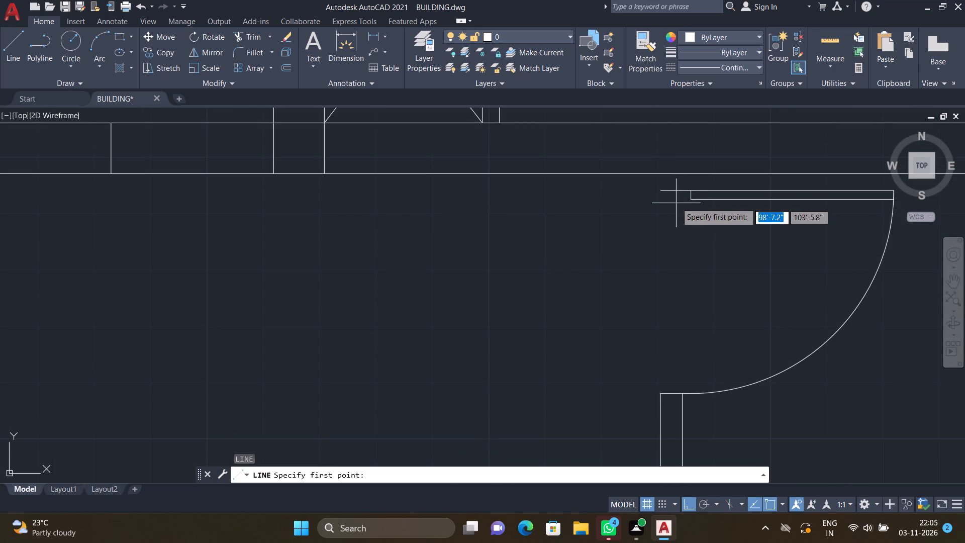
scroll(659, 190, "up", 2)
left_click(658, 190)
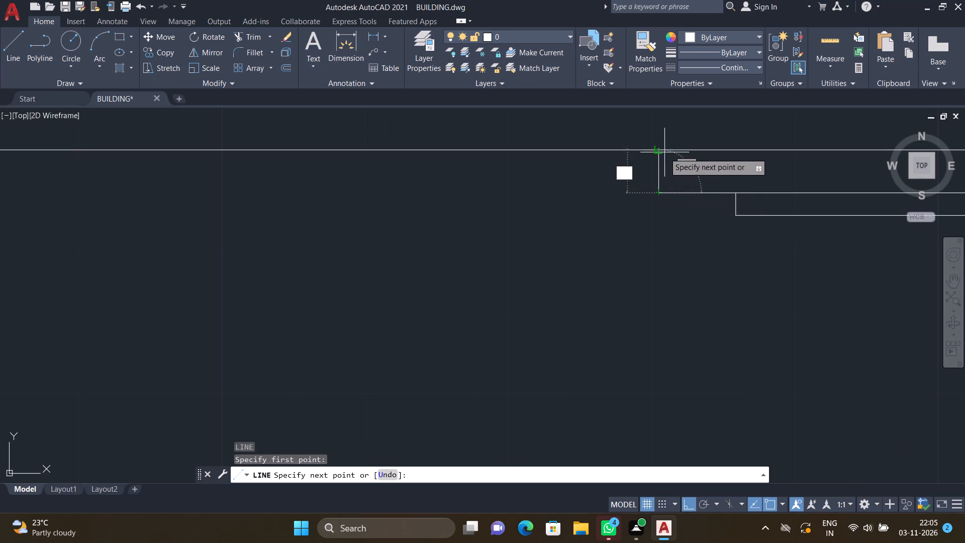
left_click(662, 150)
key("Return")
scroll(649, 178, "down", 4)
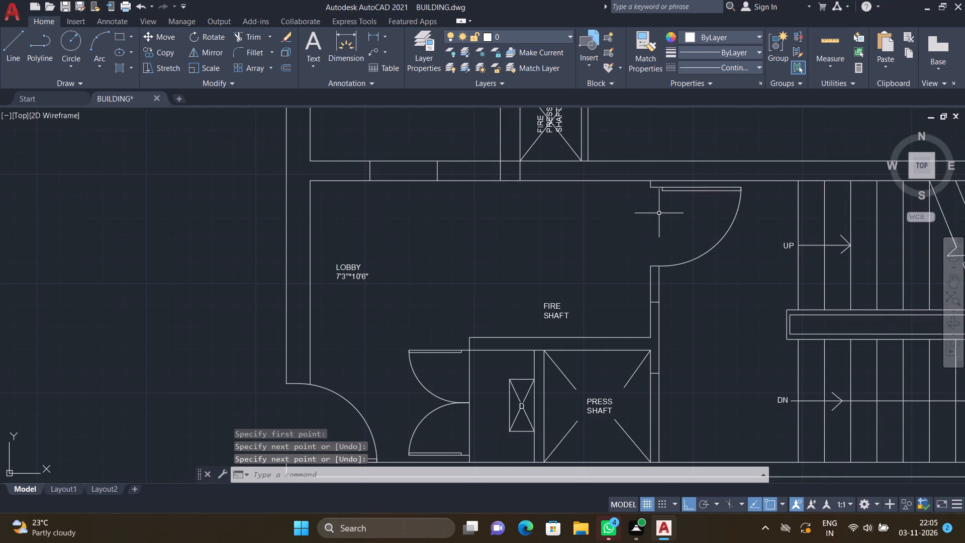
Trim the two vertical lines crossing the wall beside the FIRE PRESS SHAFT and the upper wall line segment between them.
scroll(655, 243, "down", 3)
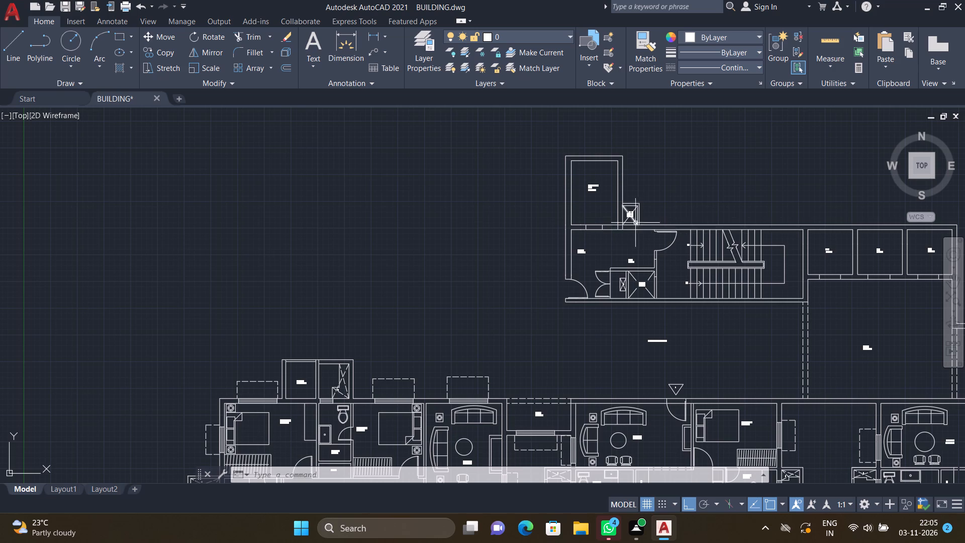
scroll(632, 233, "up", 3)
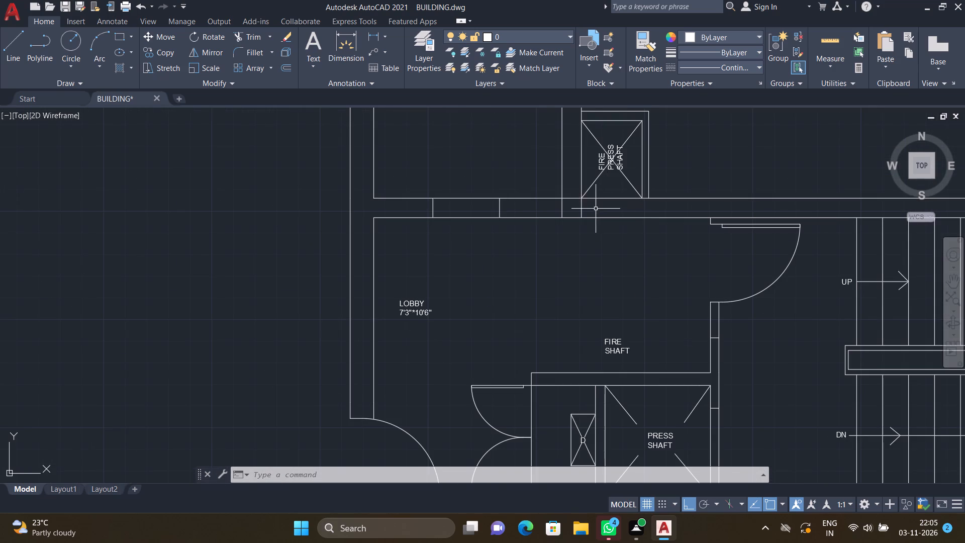
scroll(593, 207, "up", 2)
type("TR")
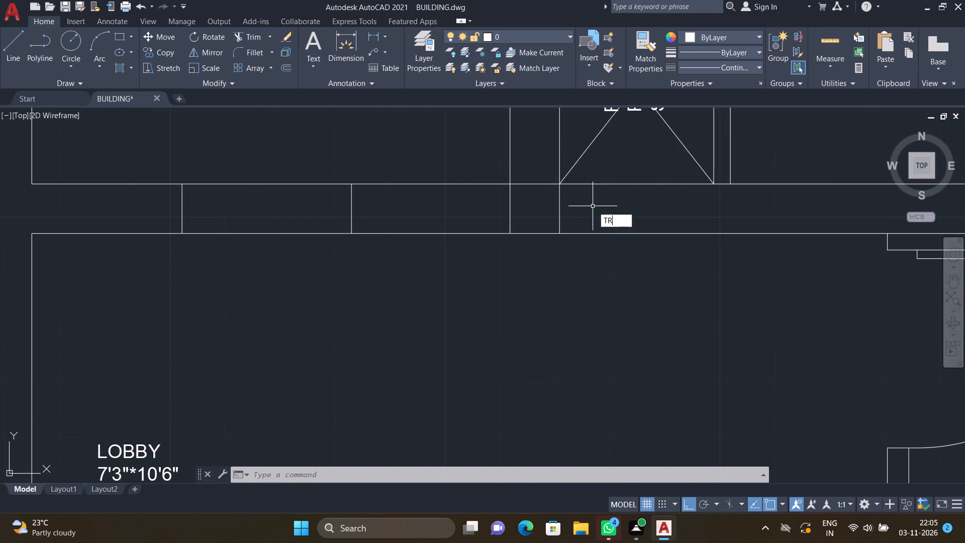
key("Return")
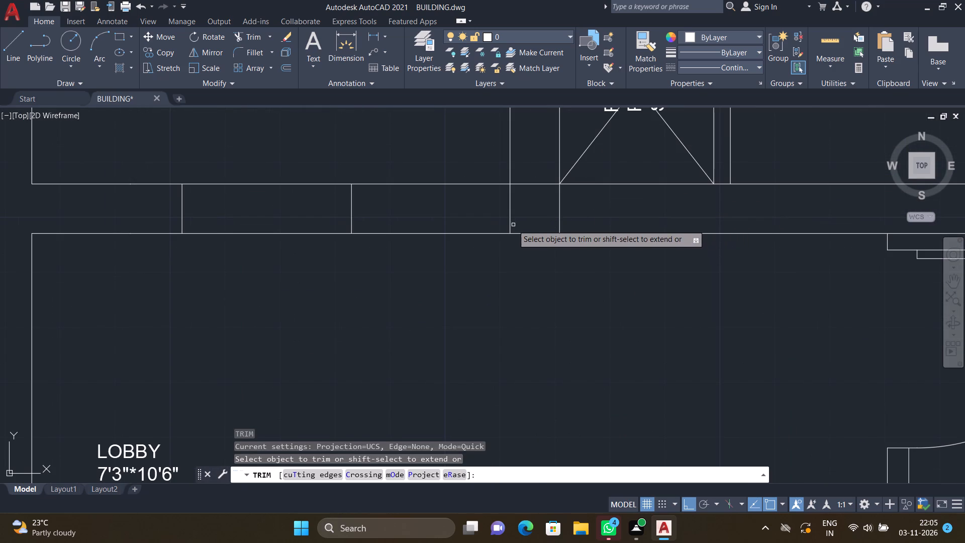
left_click(509, 211)
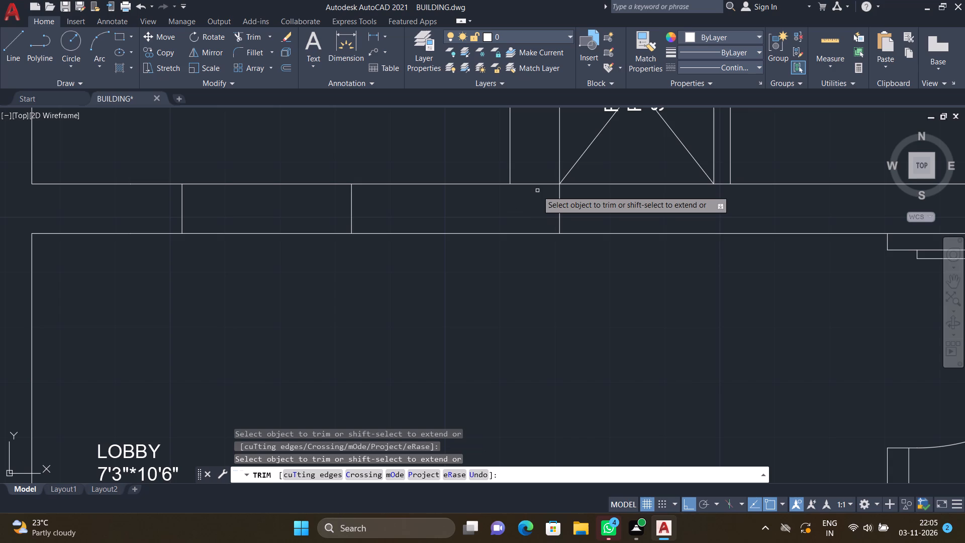
left_click(558, 205)
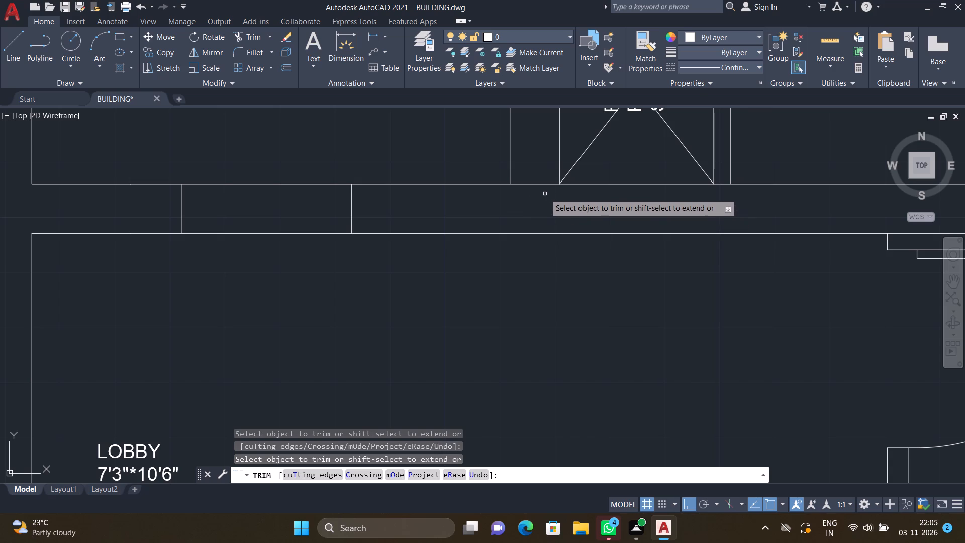
left_click(541, 185)
key("Return")
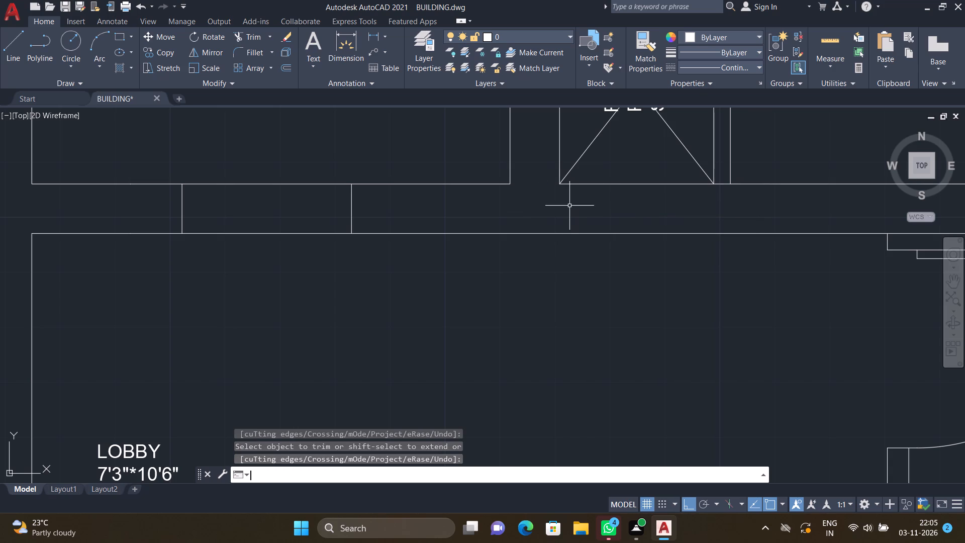
Draw two vertical lines across the wall thickness below the FIRE PRESS SHAFT, one near each side of the shaft, marking an opening.
key("l")
key("Return")
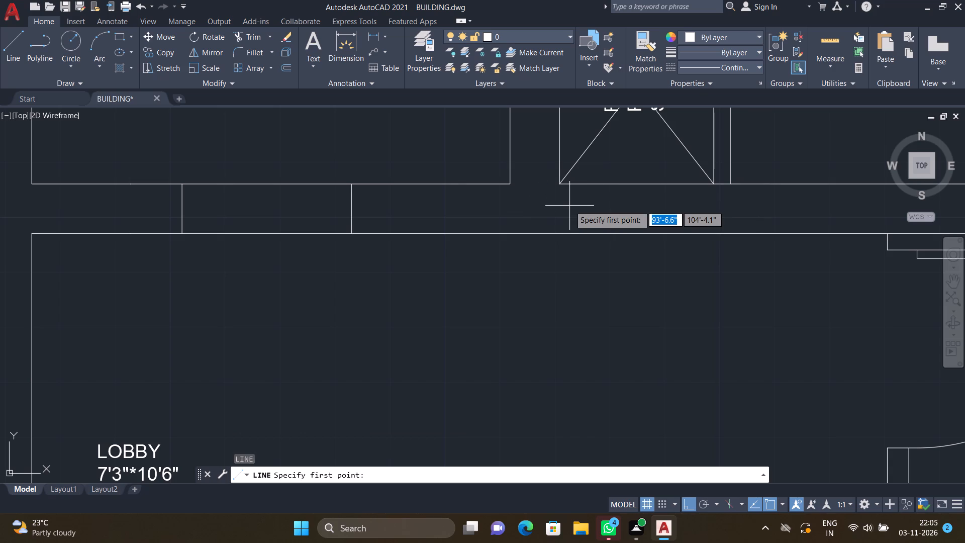
left_click(582, 184)
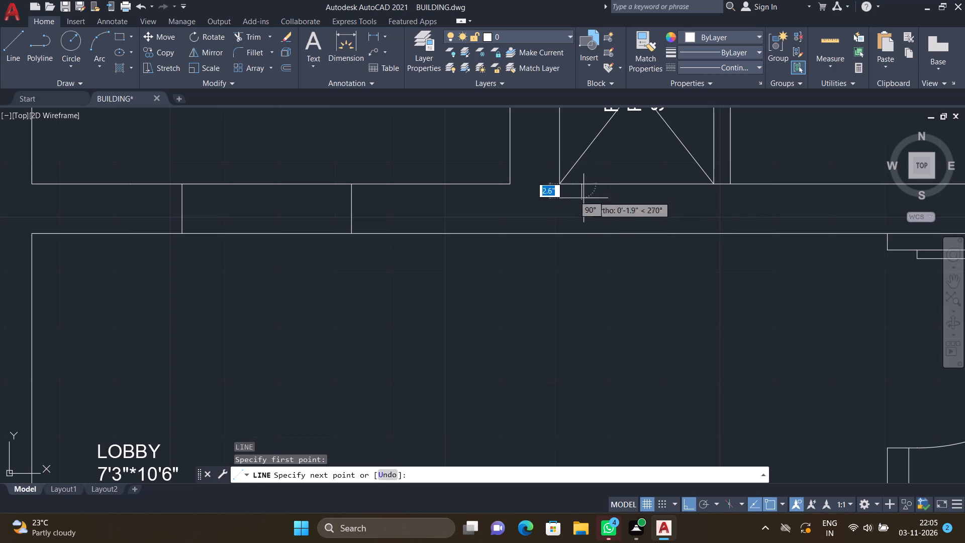
left_click(581, 236)
key("Return")
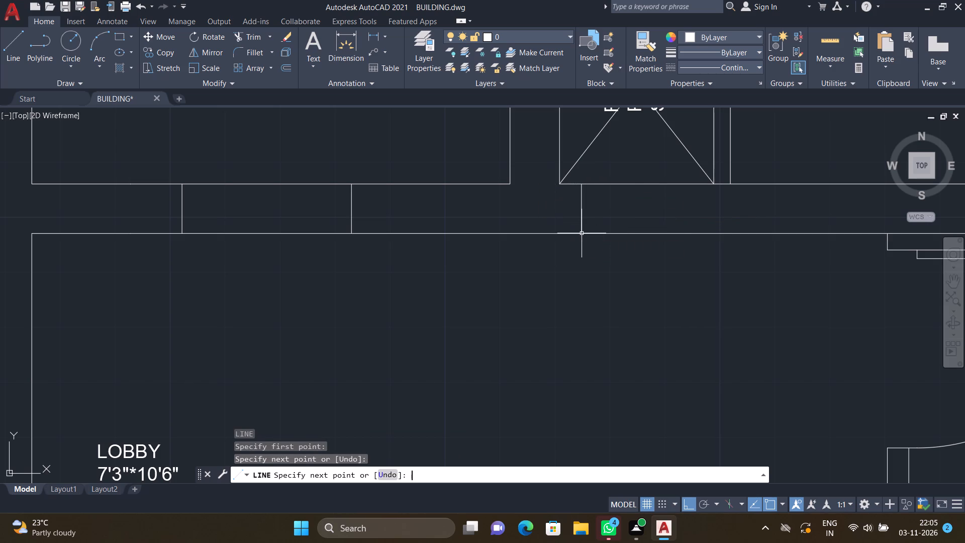
key("l")
key("Return")
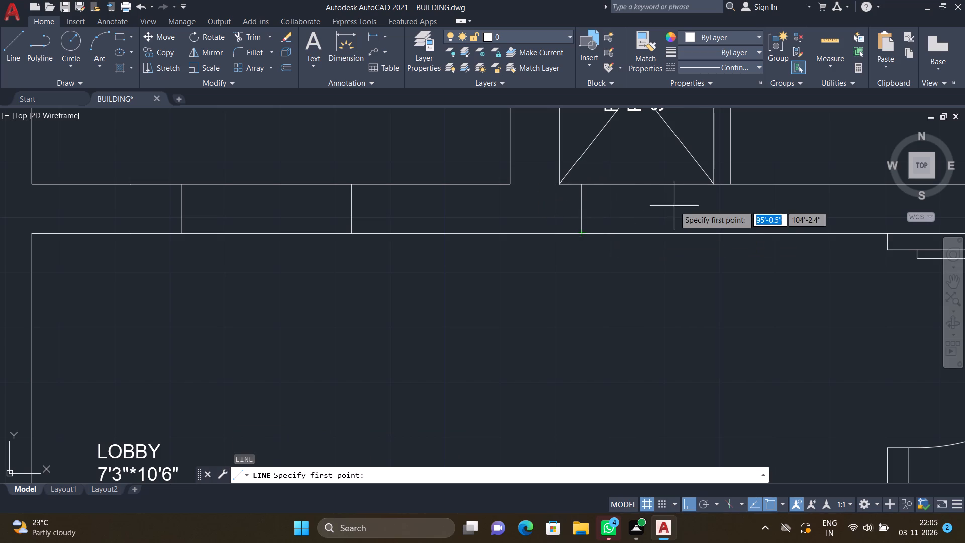
scroll(673, 191, "up", 1)
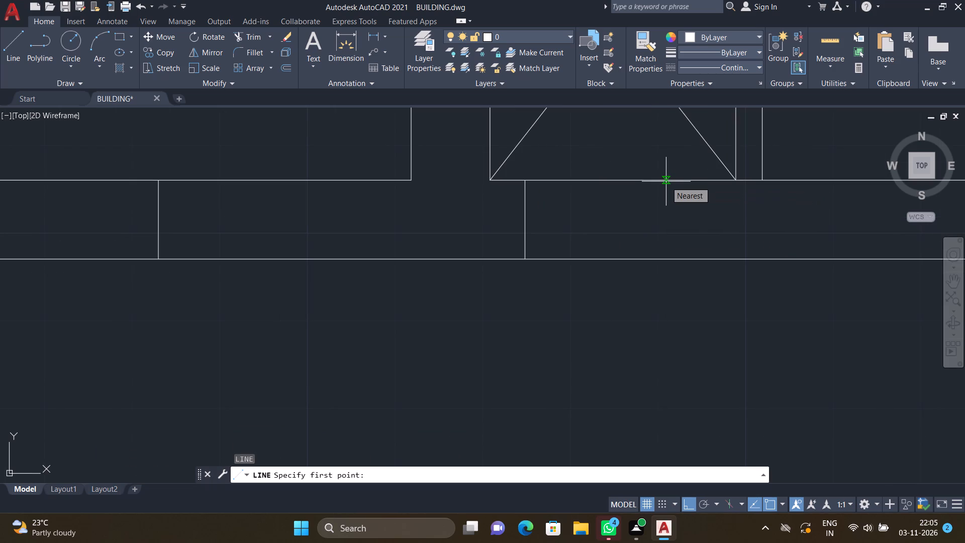
left_click(661, 180)
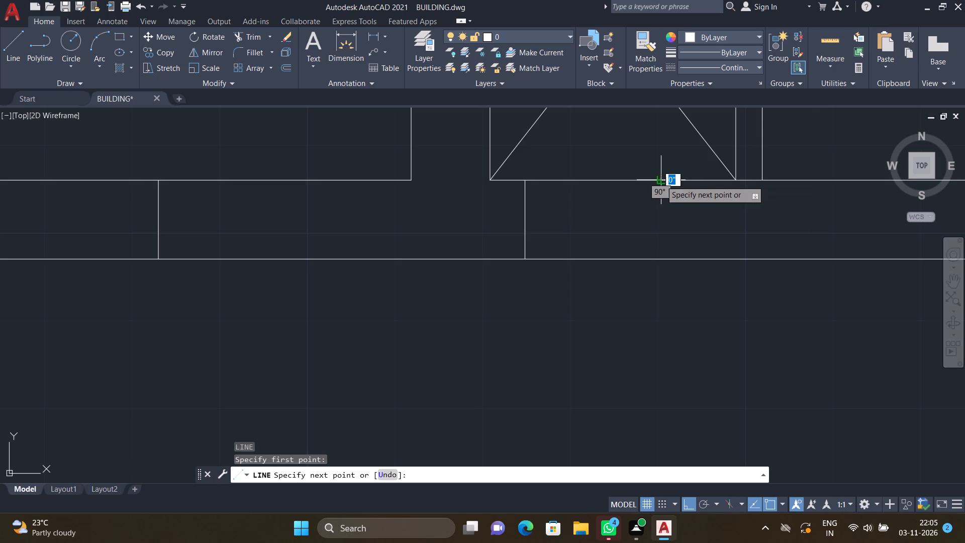
left_click(661, 260)
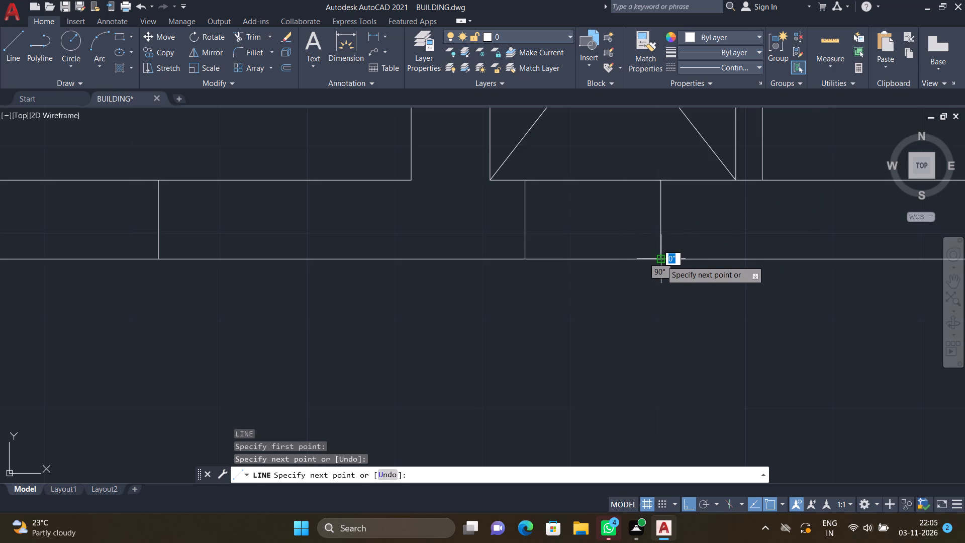
key("Return")
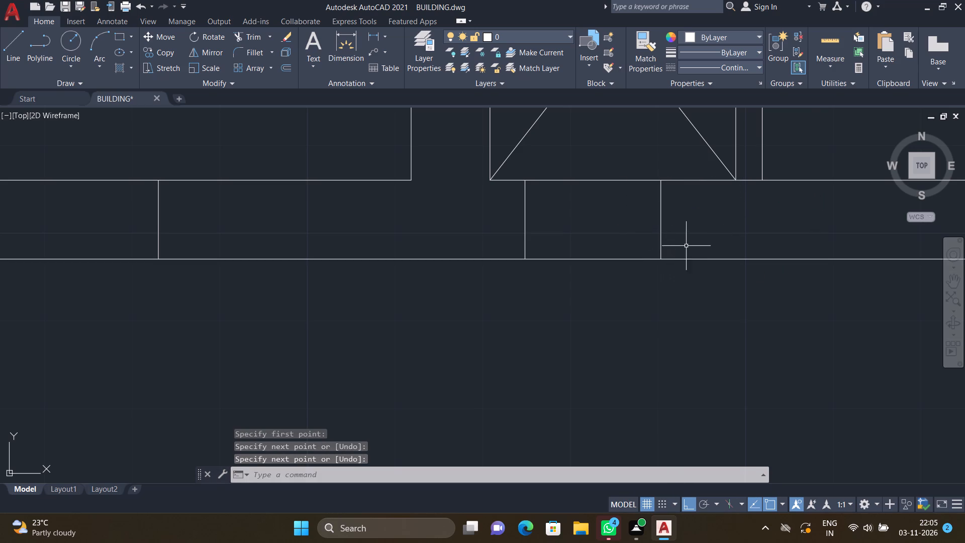
Copy the long horizontal window symbol from the symbols beside the plan into the staircase's upper wall, near the FIRE PRESS SHAFT and above the UP arrow.
scroll(695, 246, "down", 2)
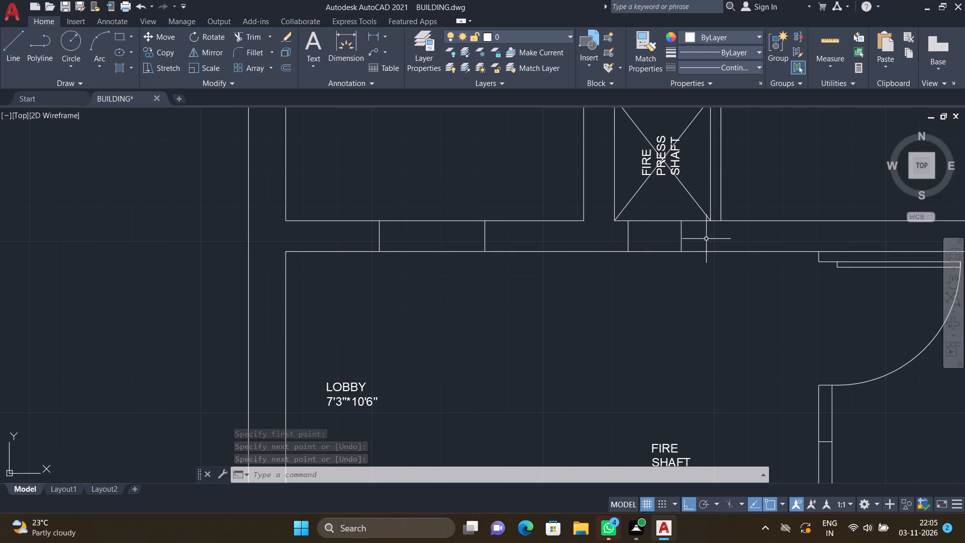
scroll(670, 237, "down", 3)
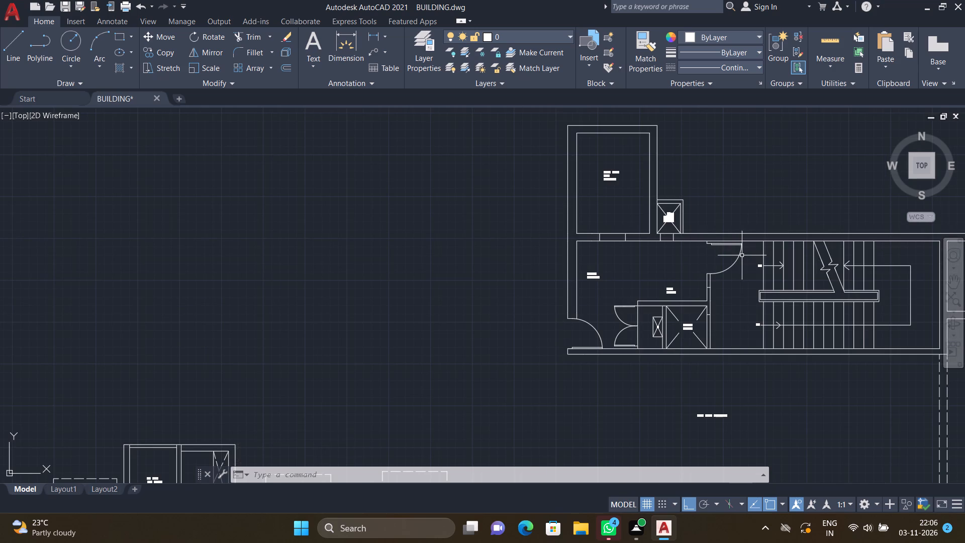
scroll(737, 255, "down", 1)
scroll(693, 252, "down", 3)
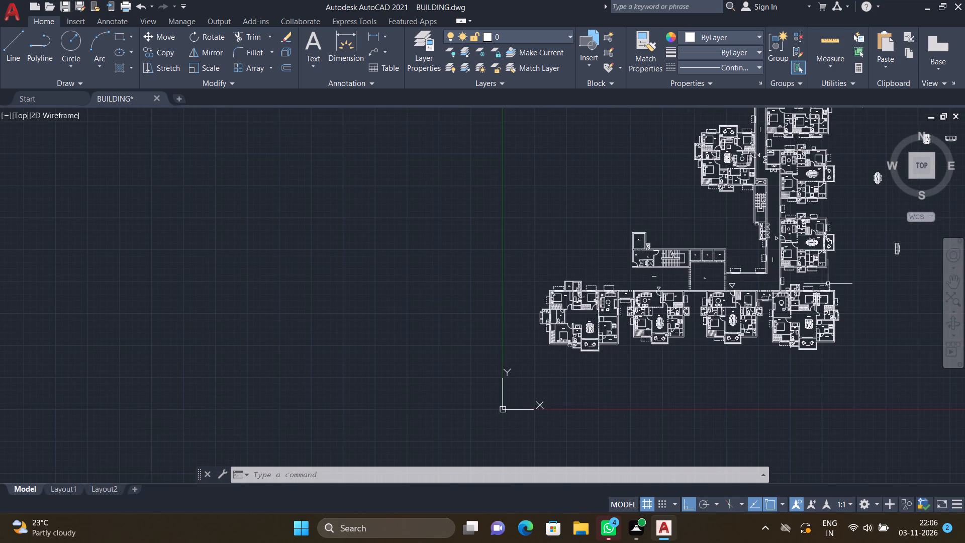
scroll(626, 303, "down", 3)
scroll(740, 244, "up", 3)
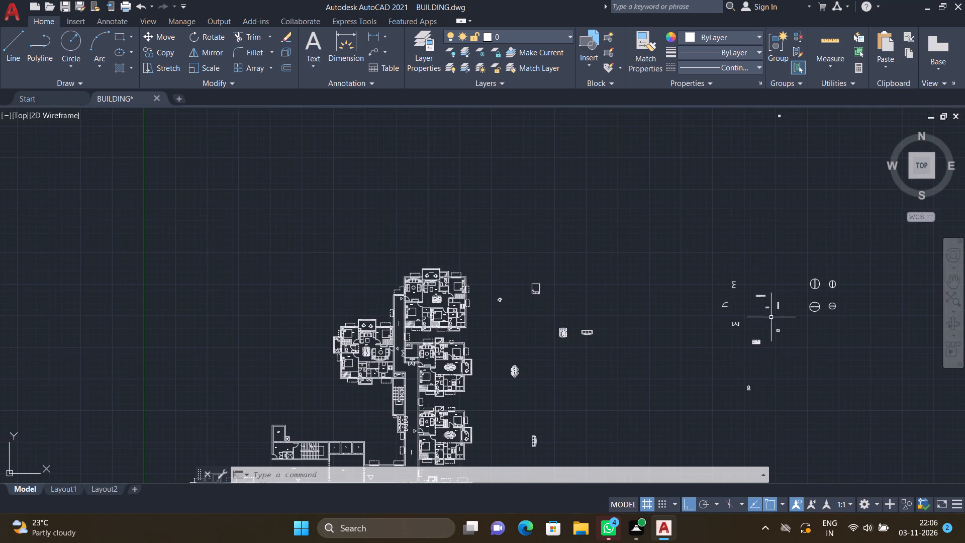
scroll(761, 299, "up", 3)
type("CO")
key("Return")
left_click_drag(771, 311, 770, 310)
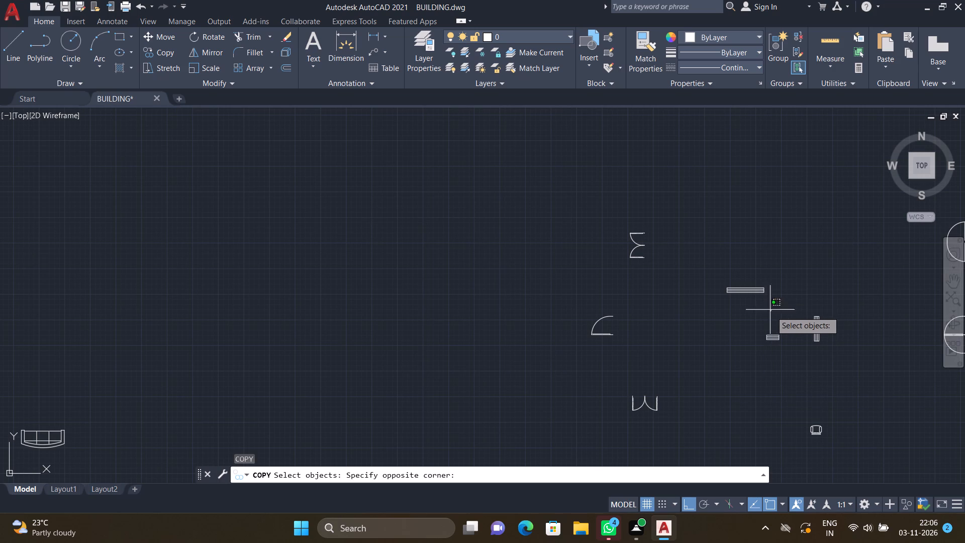
left_click_drag(770, 310, 765, 303)
left_click(711, 262)
key("Return")
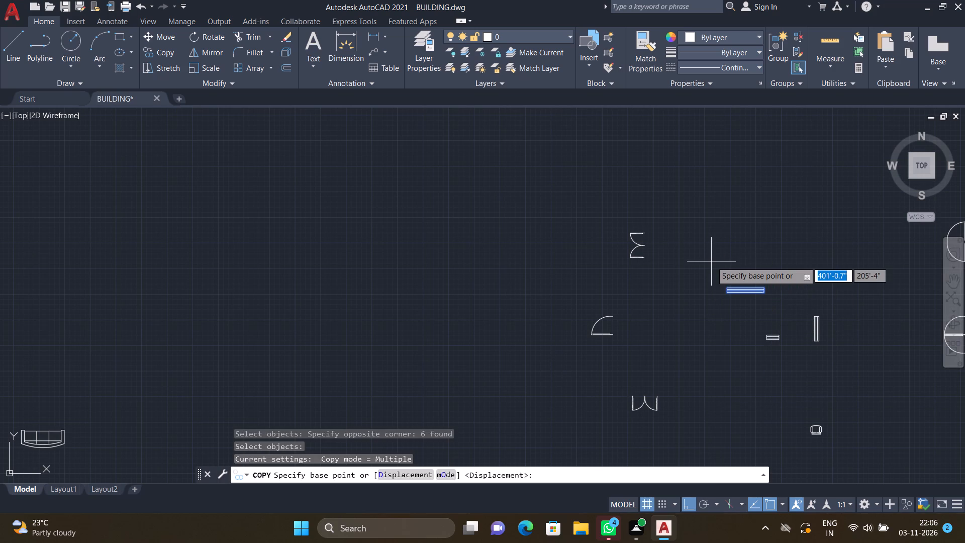
scroll(746, 294, "up", 2)
scroll(685, 282, "up", 2)
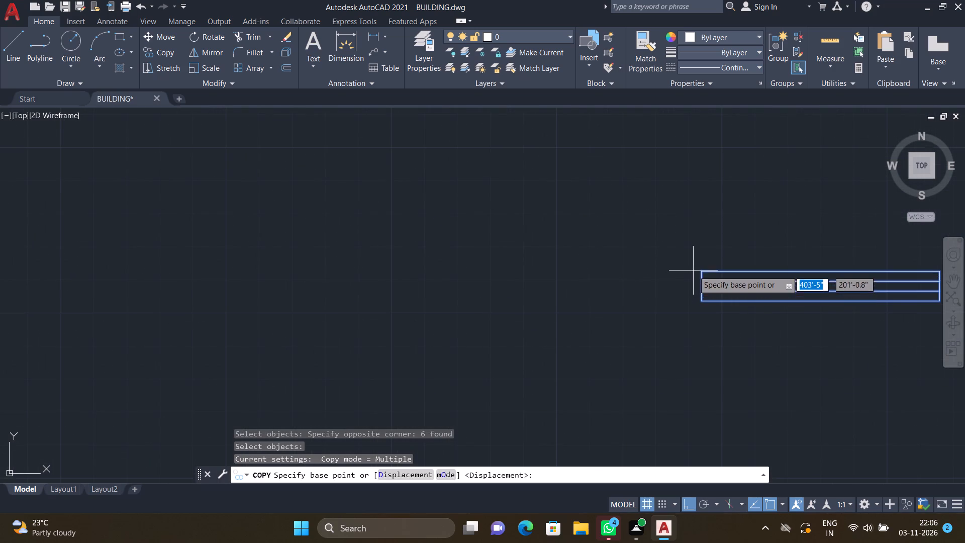
left_click(700, 269)
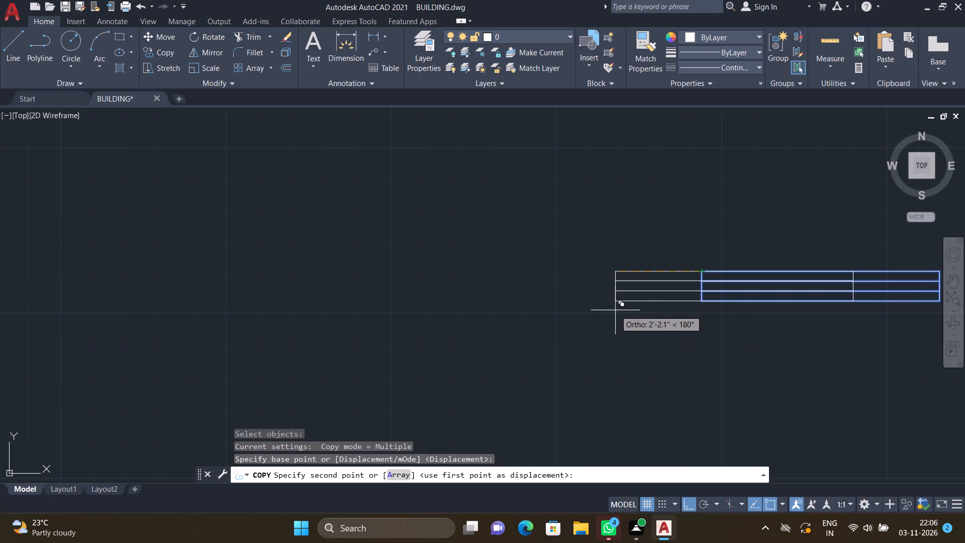
key("F8")
scroll(615, 310, "down", 7)
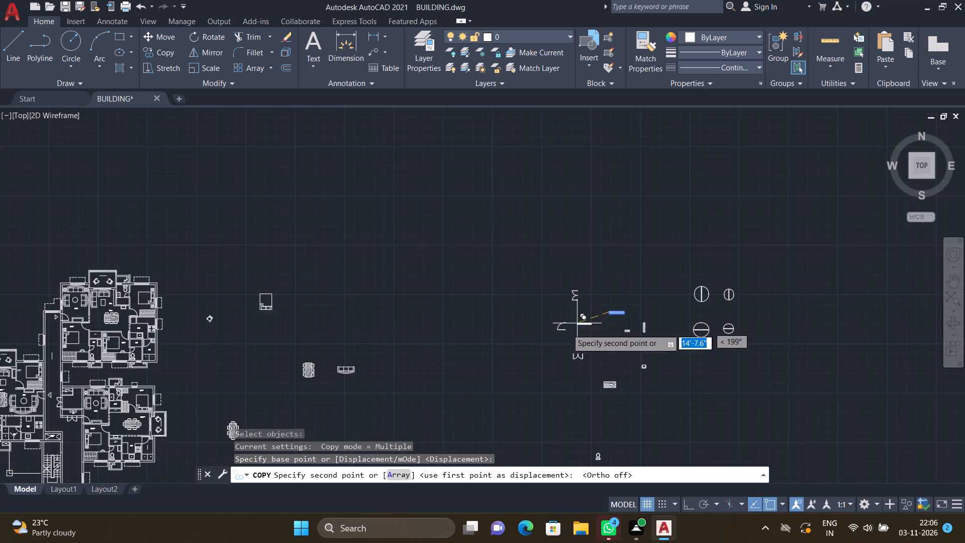
scroll(475, 377, "down", 2)
scroll(299, 414, "up", 2)
scroll(317, 392, "down", 4)
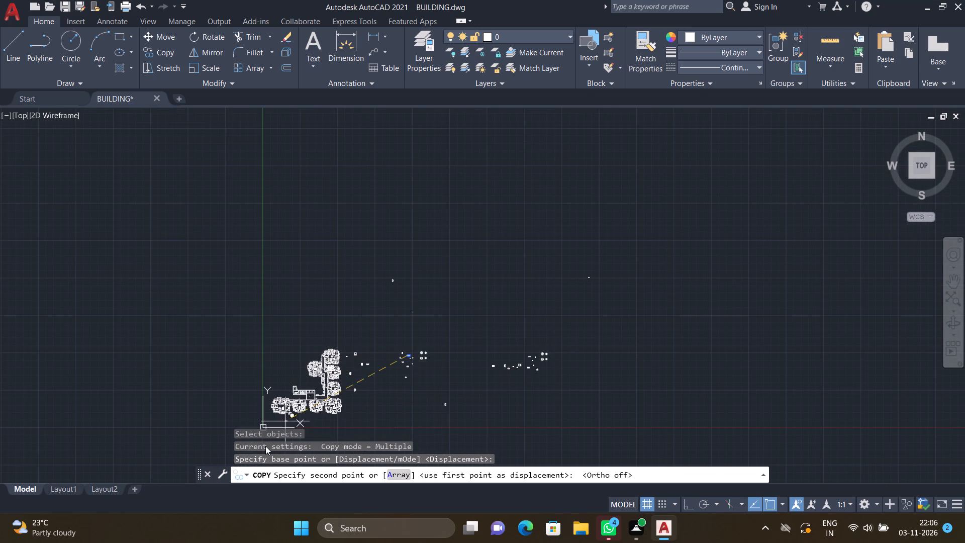
scroll(265, 446, "up", 7)
scroll(312, 401, "up", 4)
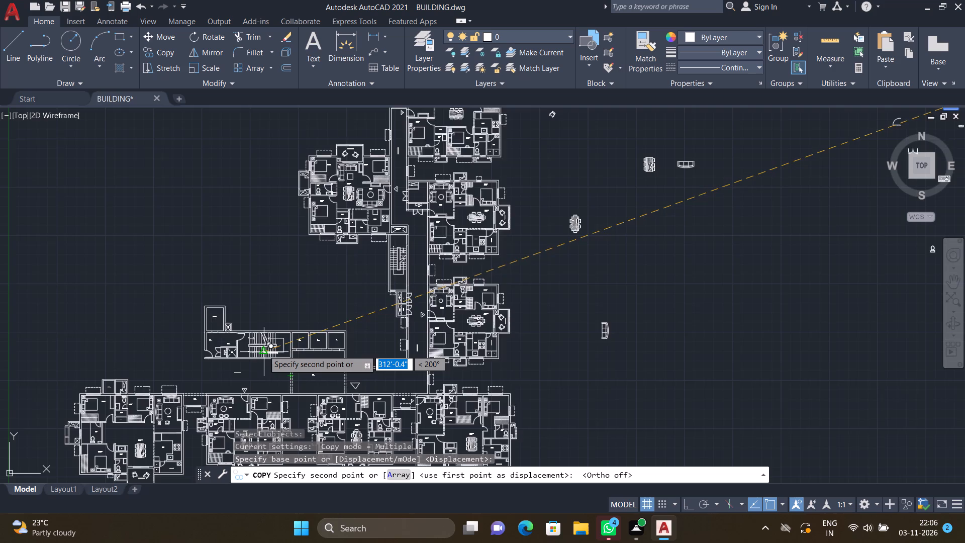
scroll(262, 350, "up", 2)
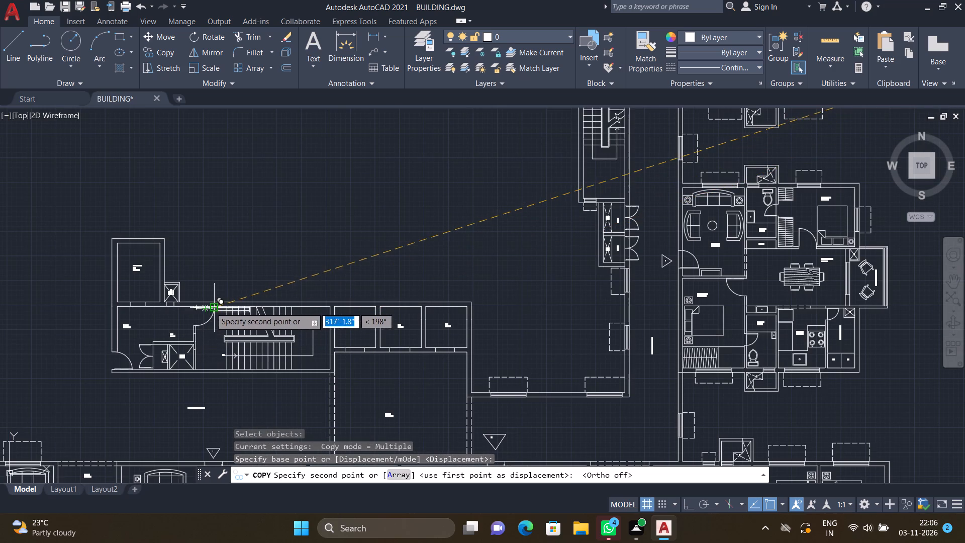
scroll(227, 306, "up", 3)
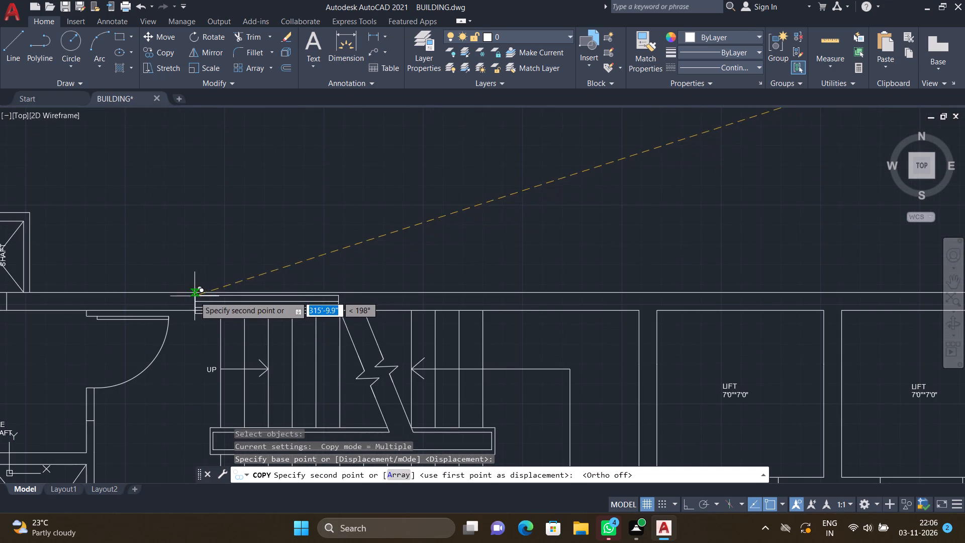
scroll(192, 297, "up", 3)
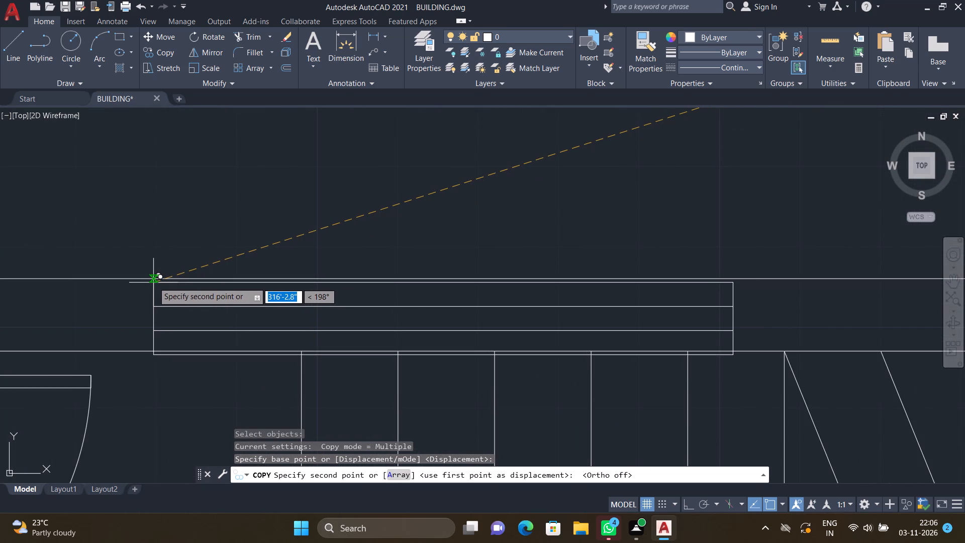
scroll(156, 278, "down", 3)
scroll(119, 289, "up", 1)
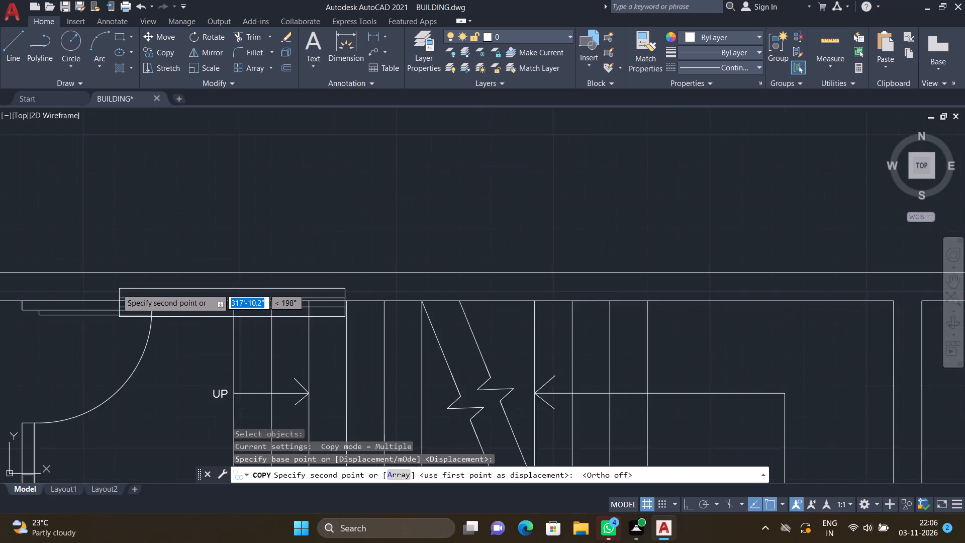
scroll(116, 289, "up", 2)
scroll(96, 253, "up", 2)
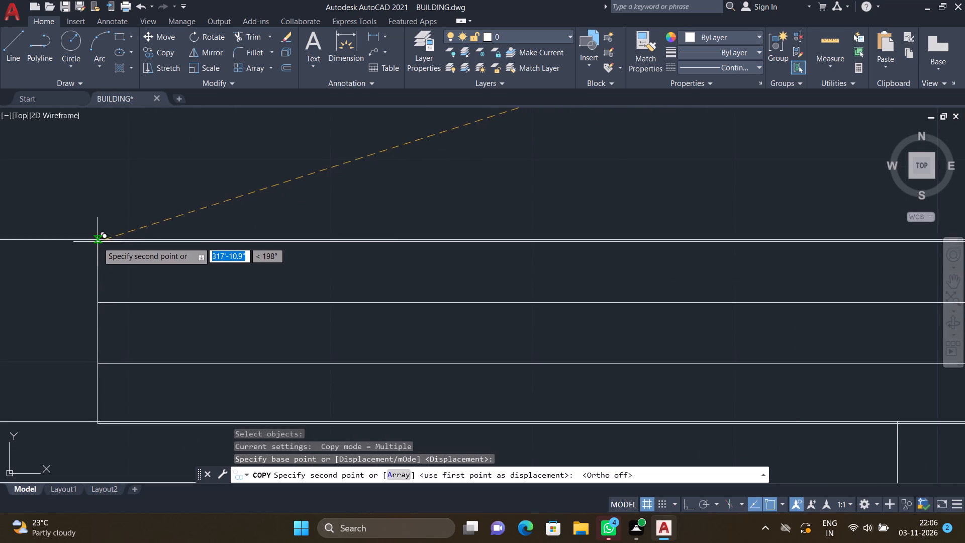
left_click(97, 239)
Place a second copy of the window in the same upper wall, above the stair landing beside the first LIFT.
scroll(298, 300, "down", 4)
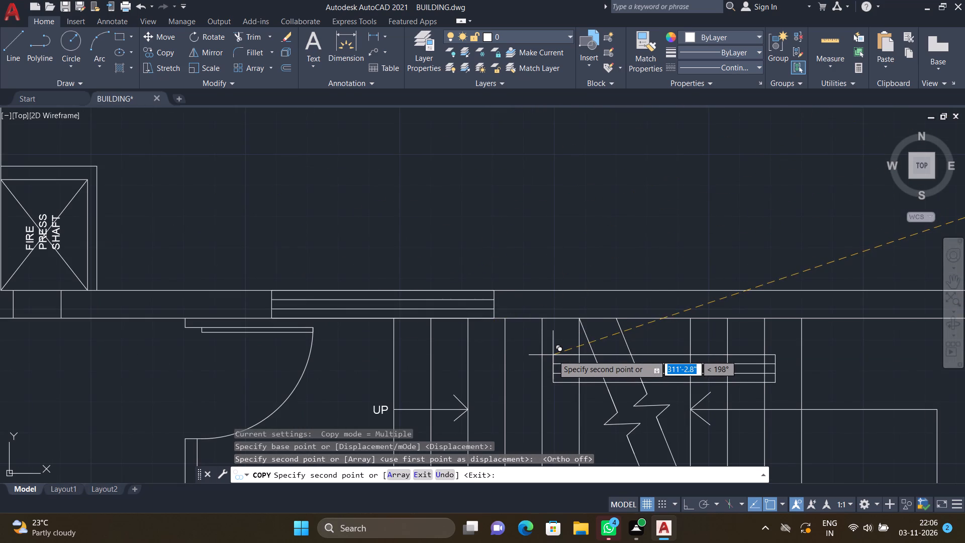
scroll(617, 352, "down", 2)
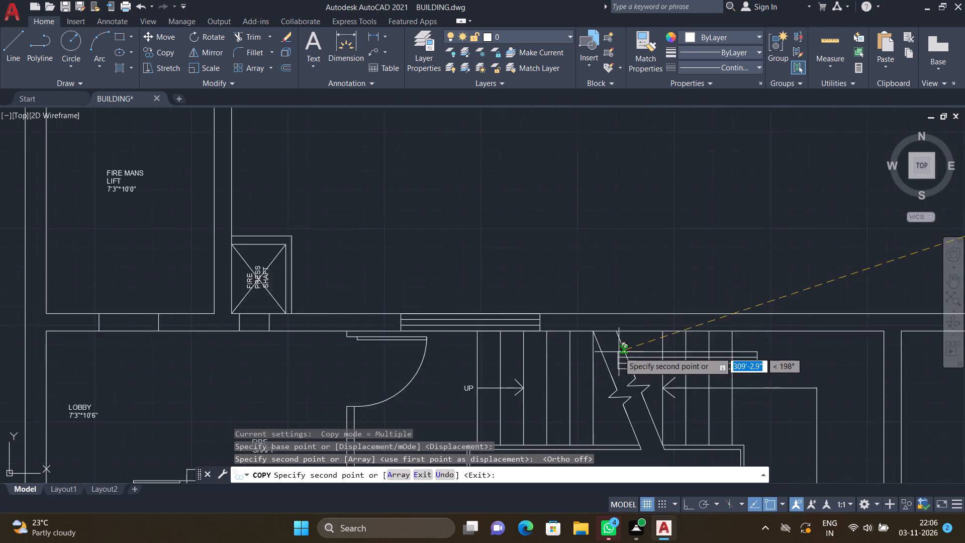
scroll(686, 332, "up", 1)
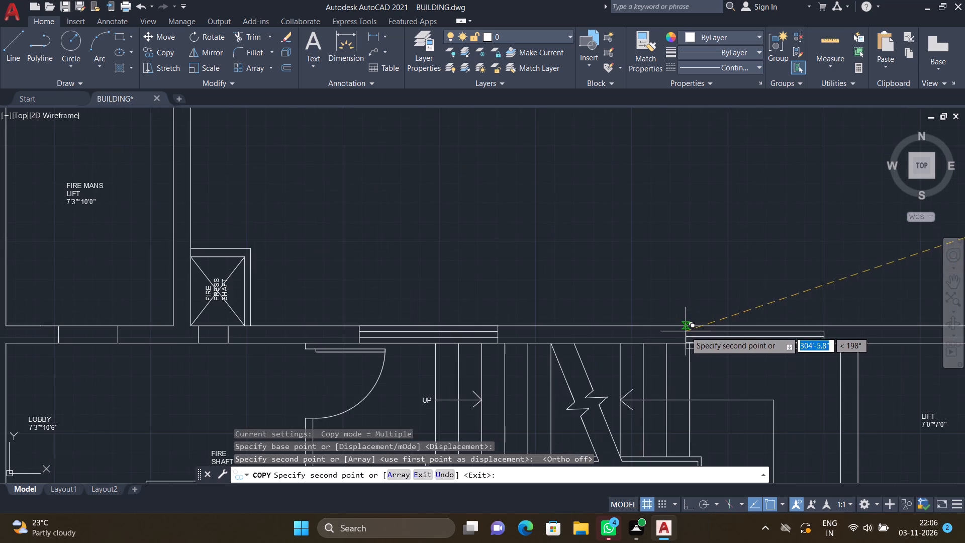
scroll(683, 327, "up", 4)
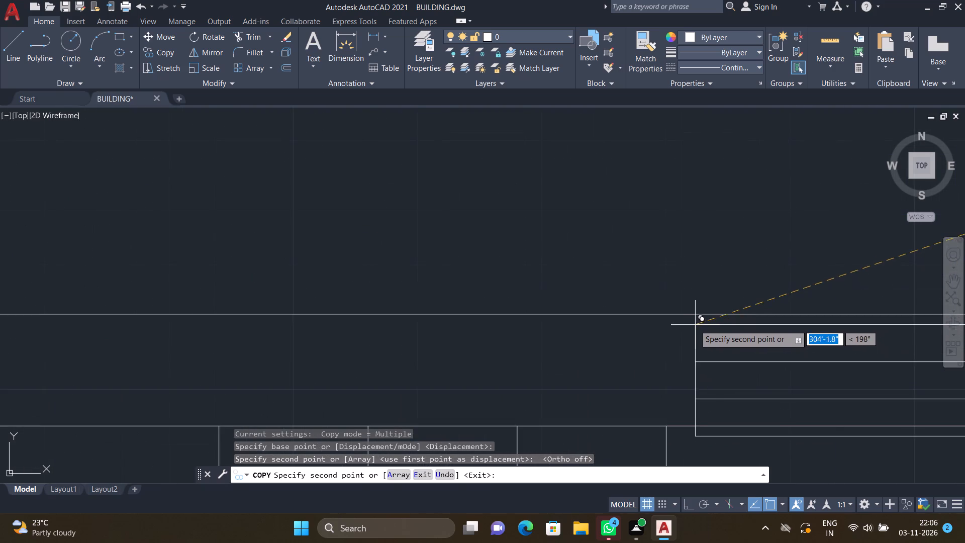
left_click(675, 315)
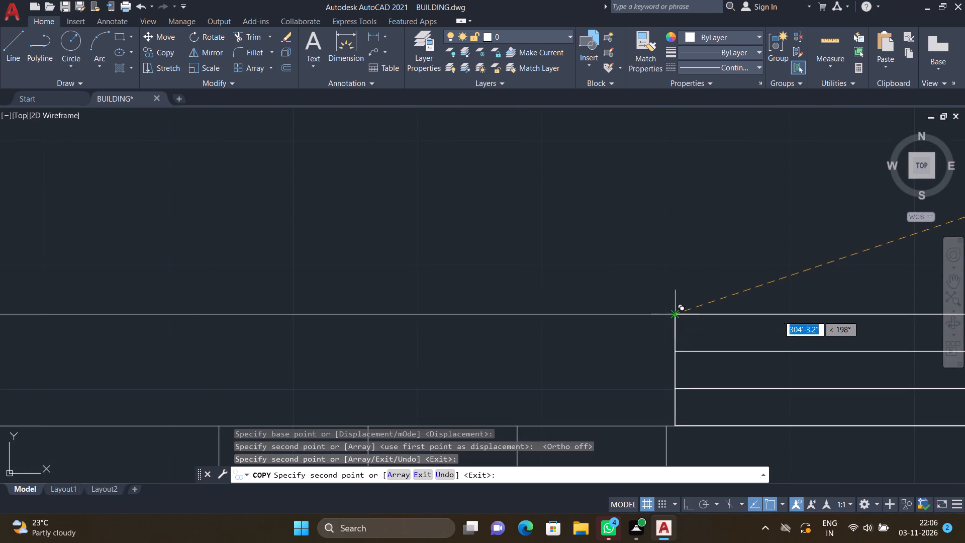
key("Return")
Set the ACAD dashed linetype and draw a three-sided outline about 2'-4" deep outside the window near the FIRE PRESS SHAFT, slightly overhanging both window ends.
scroll(665, 308, "down", 4)
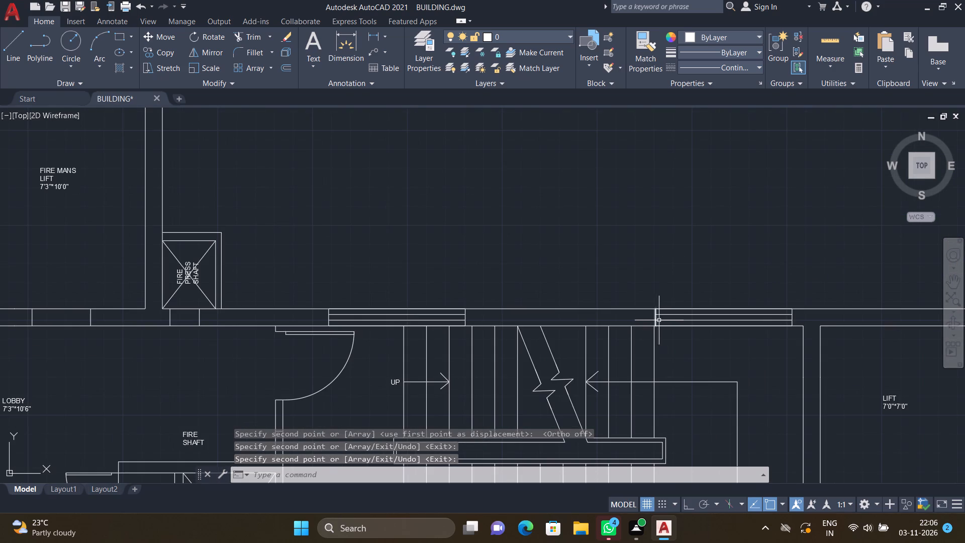
left_click(742, 64)
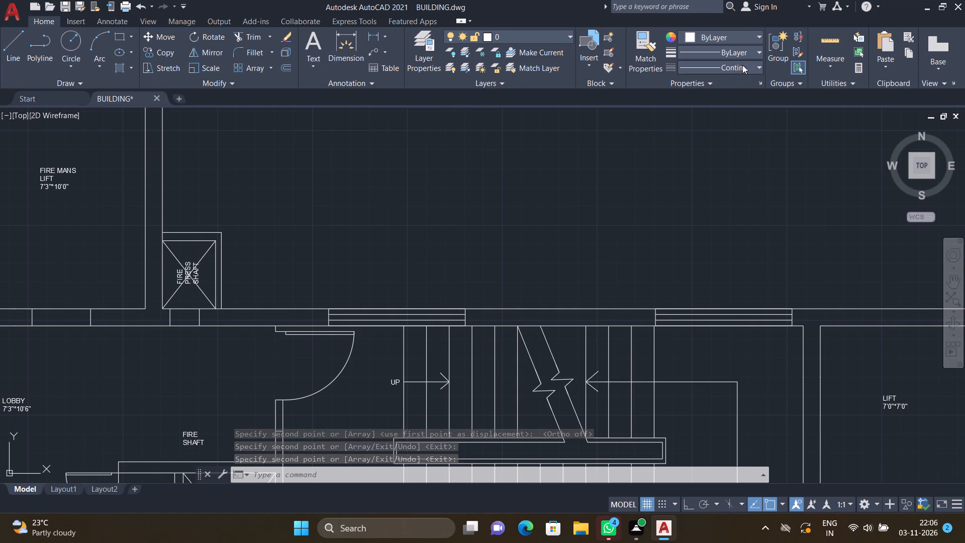
left_click(736, 113)
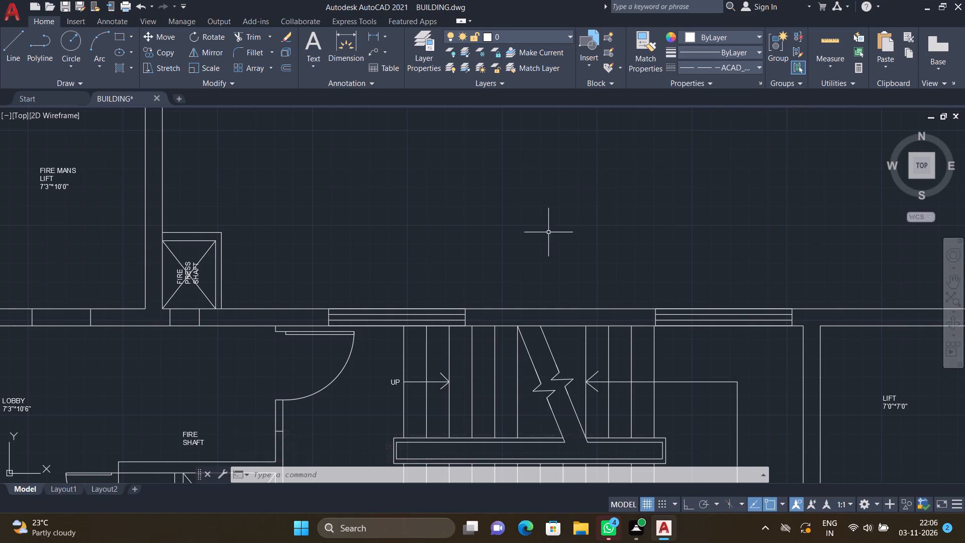
key("l")
key("Return")
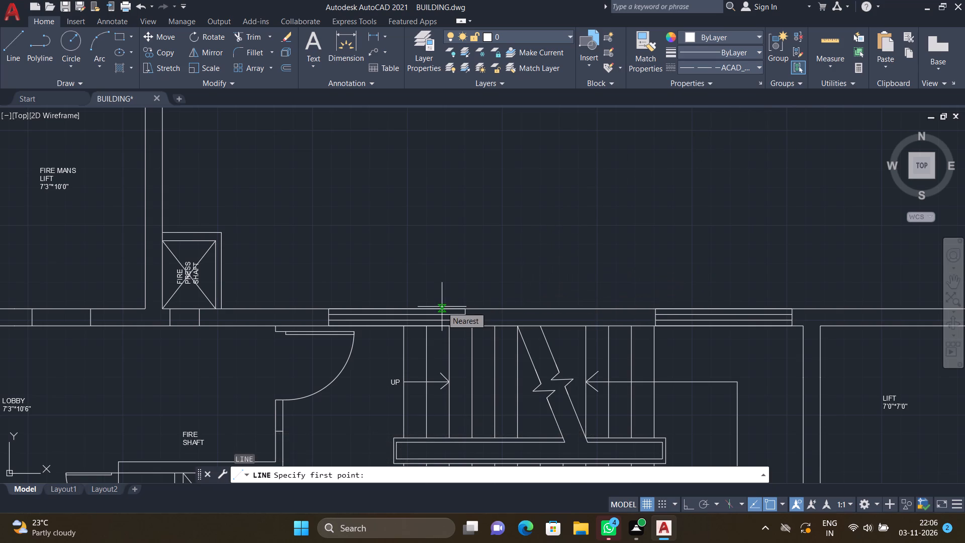
scroll(323, 308, "up", 2)
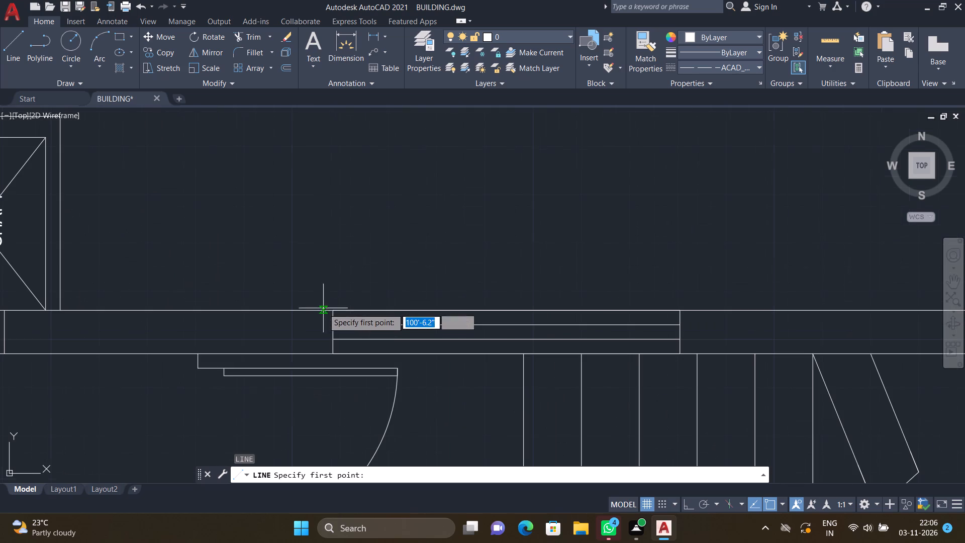
left_click(324, 309)
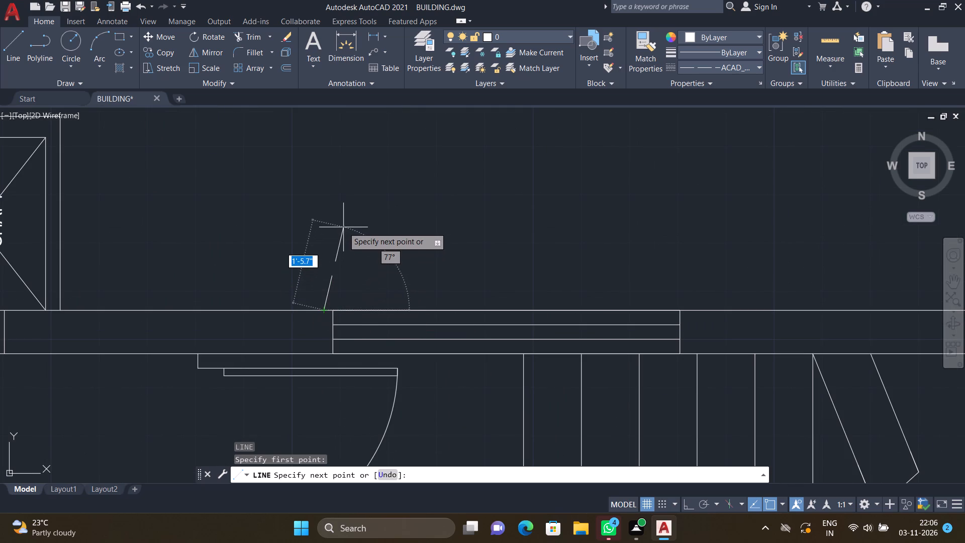
key("F8")
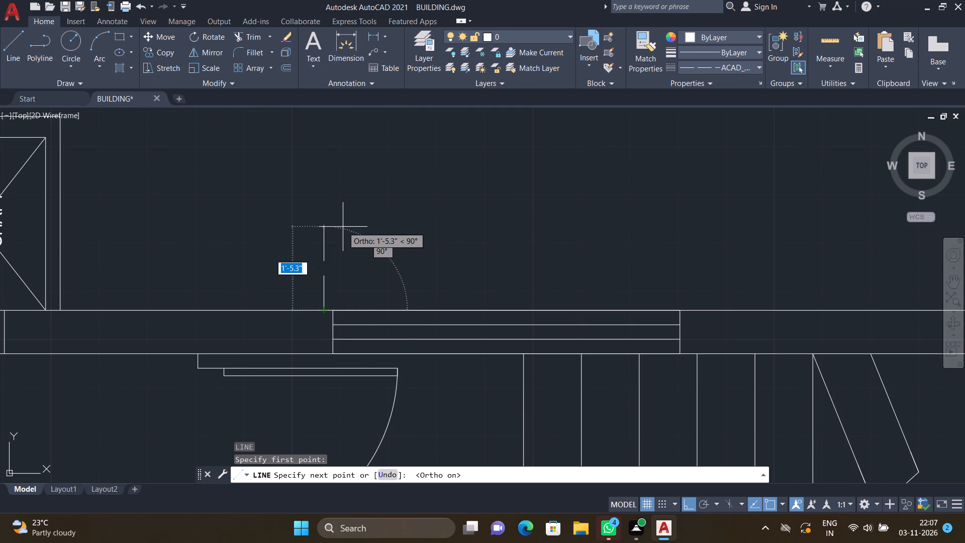
left_click_drag(337, 175, 343, 179)
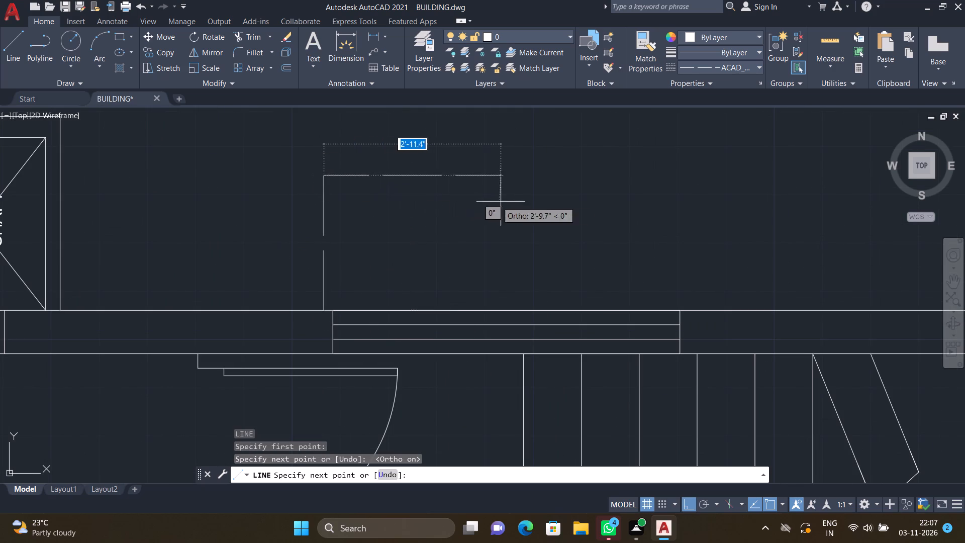
scroll(668, 207, "up", 1)
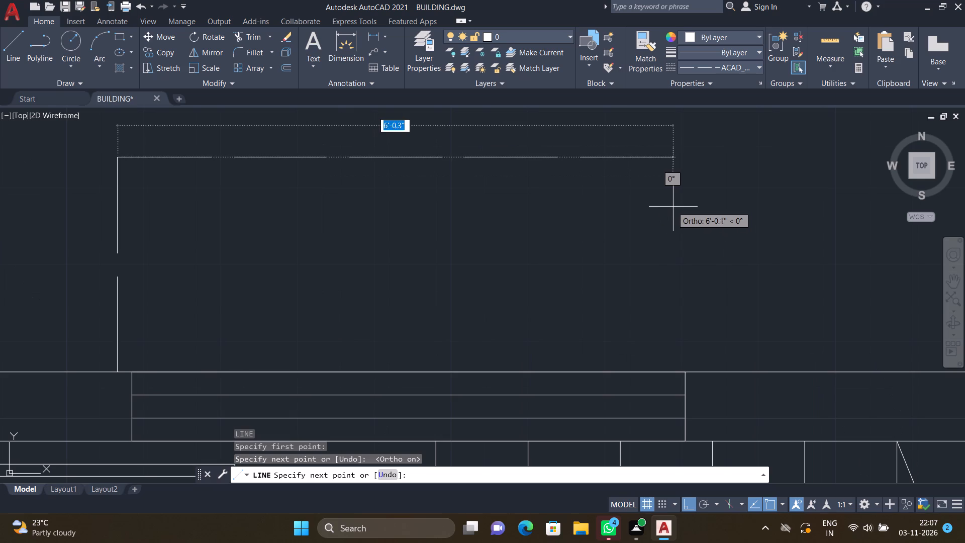
left_click(694, 191)
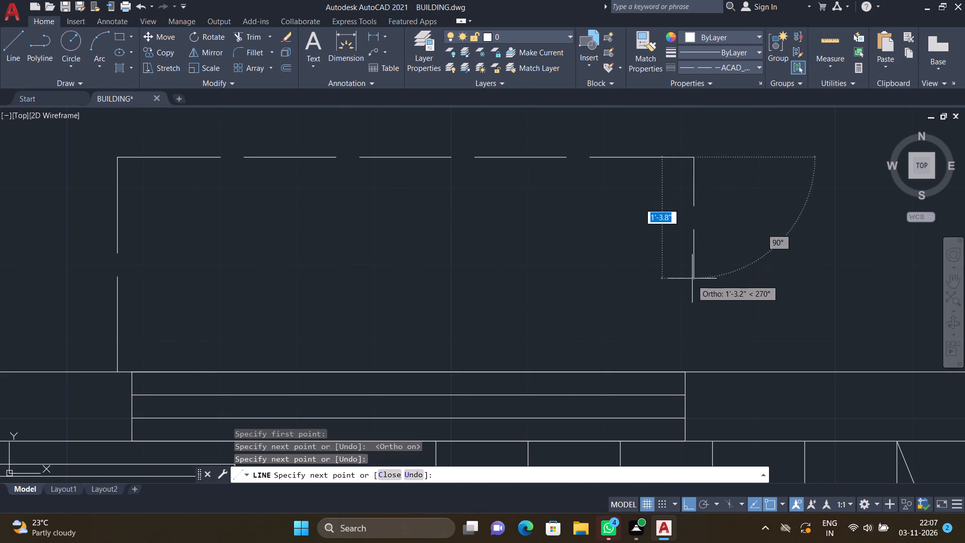
scroll(693, 361, "up", 1)
left_click(693, 378)
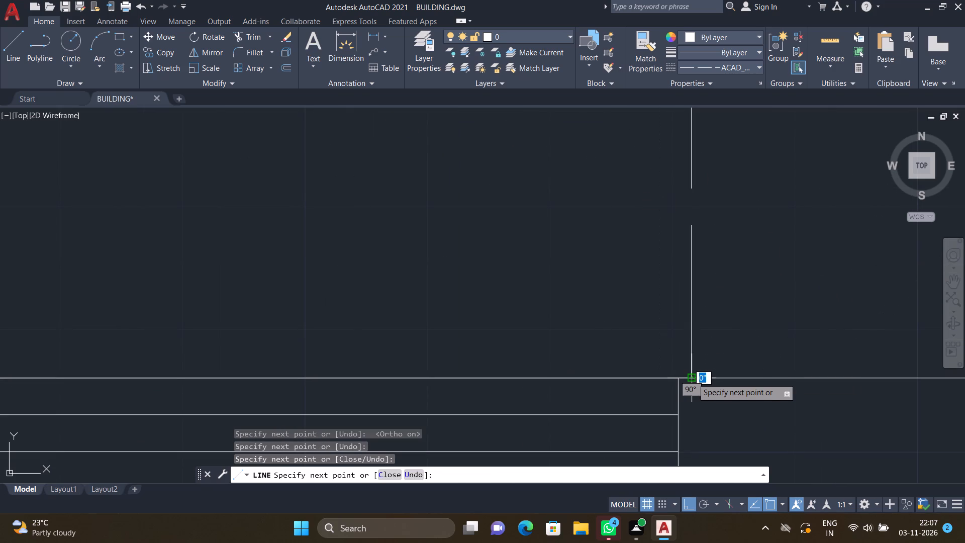
key("Return")
Draw a three-sided dashed outline about 6'-6" wide and 2'-4" deep outside the staircase window nearest the first LIFT, slightly overhanging both window ends.
scroll(680, 374, "down", 5)
scroll(738, 360, "down", 3)
scroll(817, 363, "up", 3)
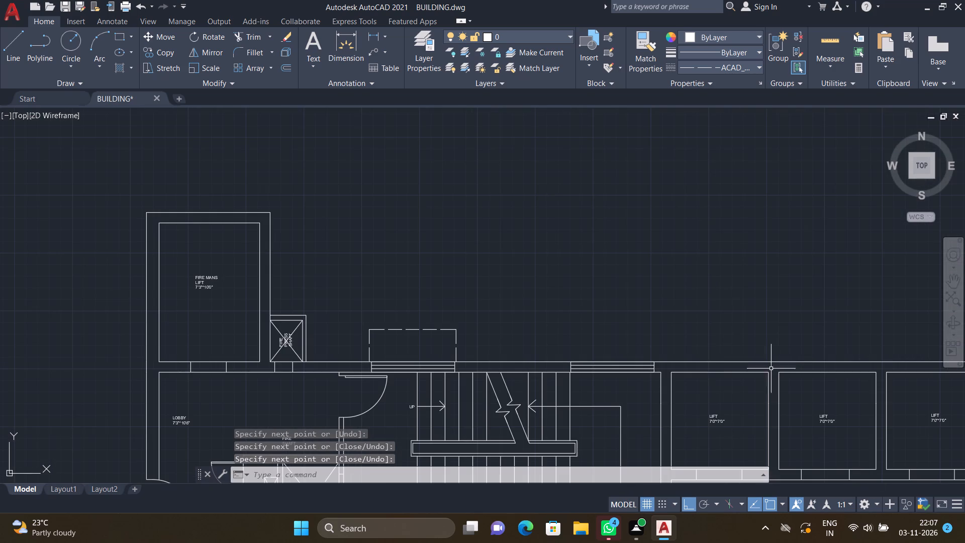
key("l")
key("Return")
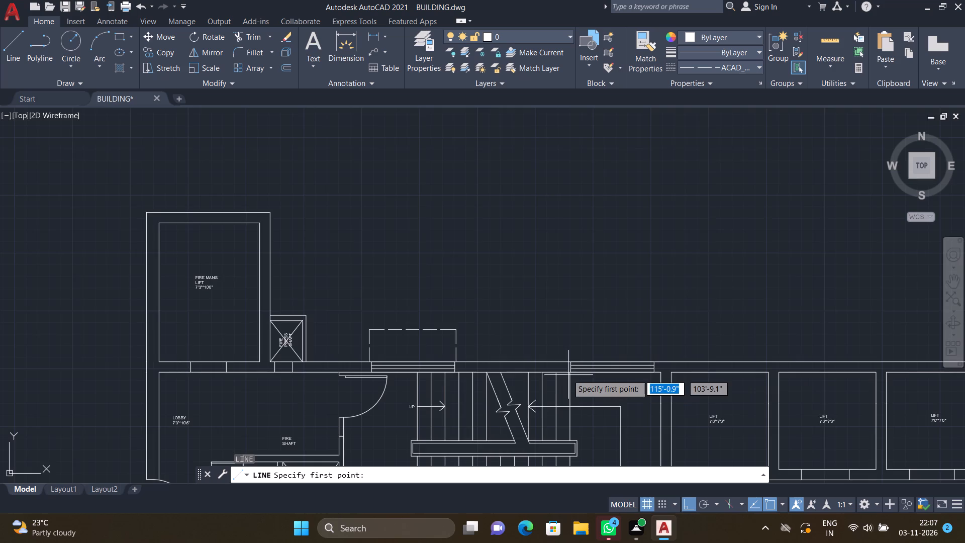
scroll(557, 371, "up", 2)
left_click(577, 348)
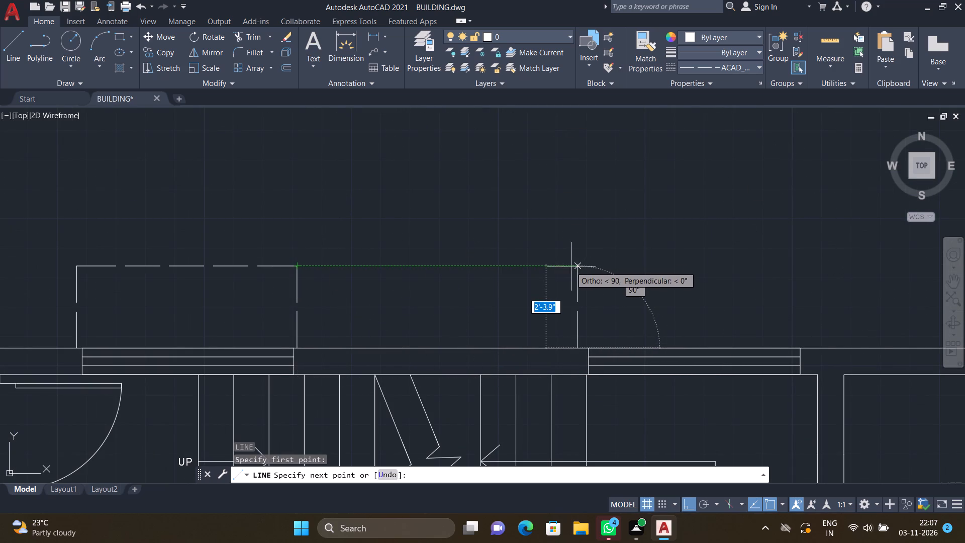
left_click(577, 265)
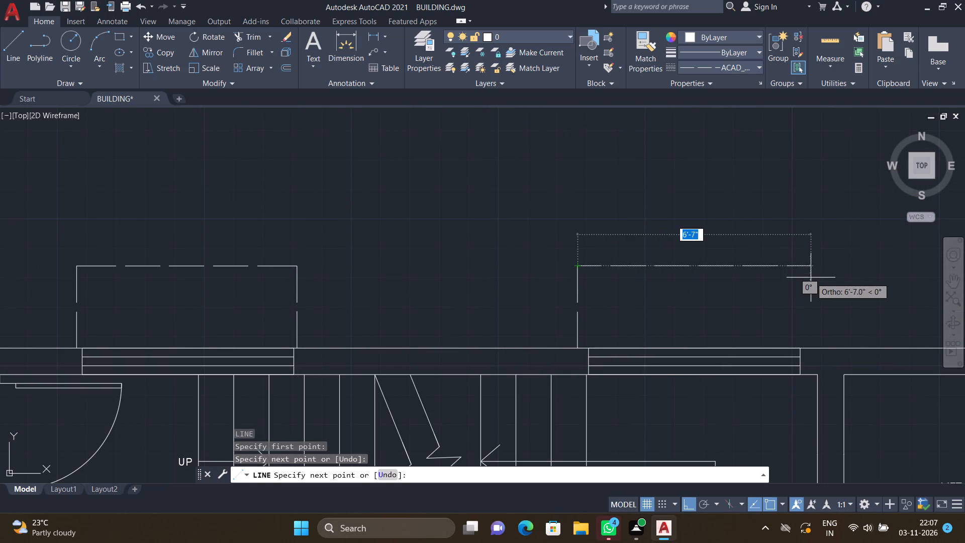
scroll(813, 283, "up", 1)
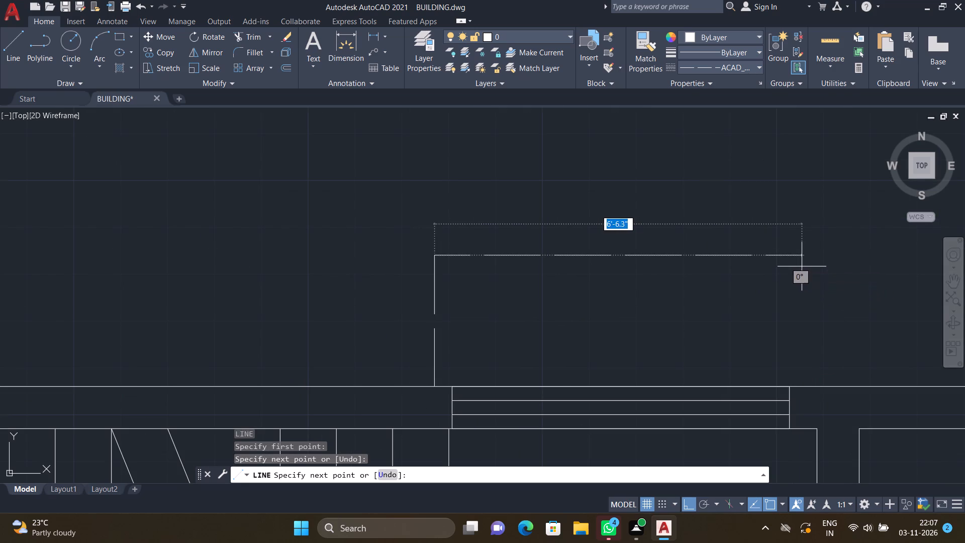
left_click(802, 266)
left_click(800, 385)
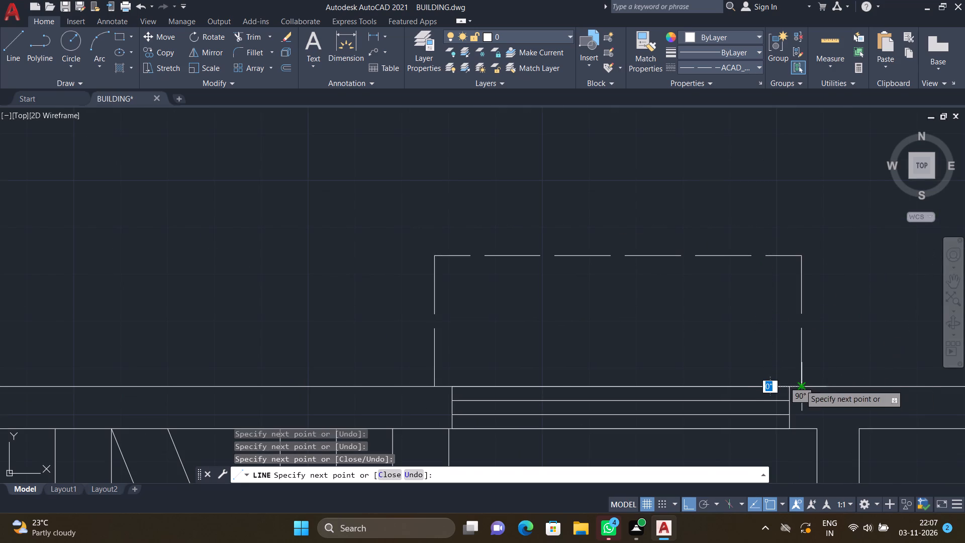
key("Return")
Set the linetype to Continuous and draw an entrance triangle in the 10'0"*5'6" LOBBY, pointing towards the adjoining DRAWING room.
scroll(780, 388, "down", 3)
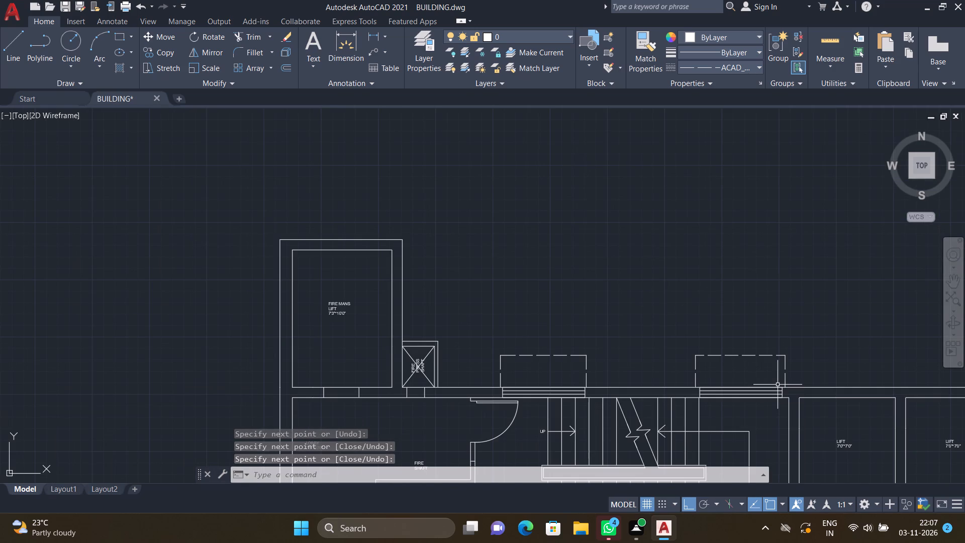
scroll(778, 385, "down", 5)
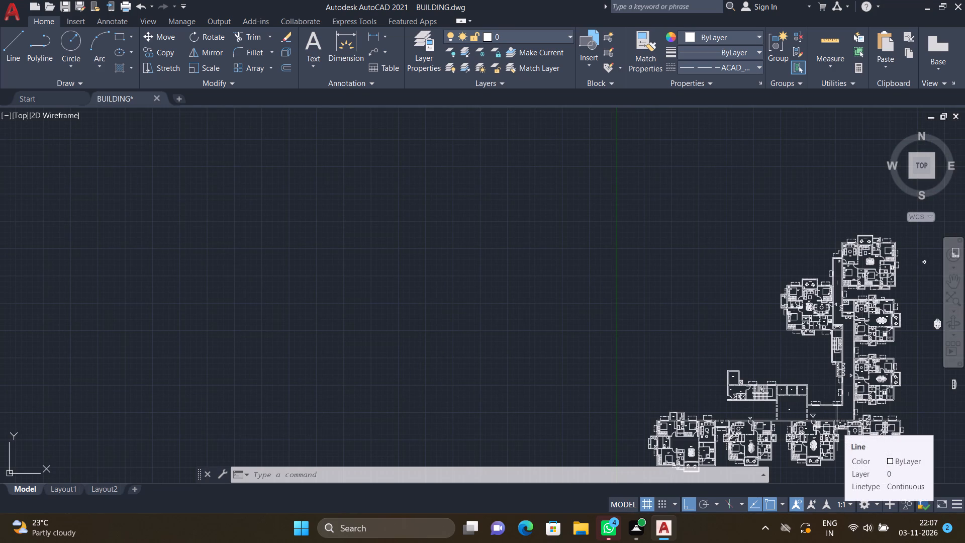
scroll(837, 427, "down", 4)
scroll(807, 459, "up", 2)
scroll(822, 376, "up", 2)
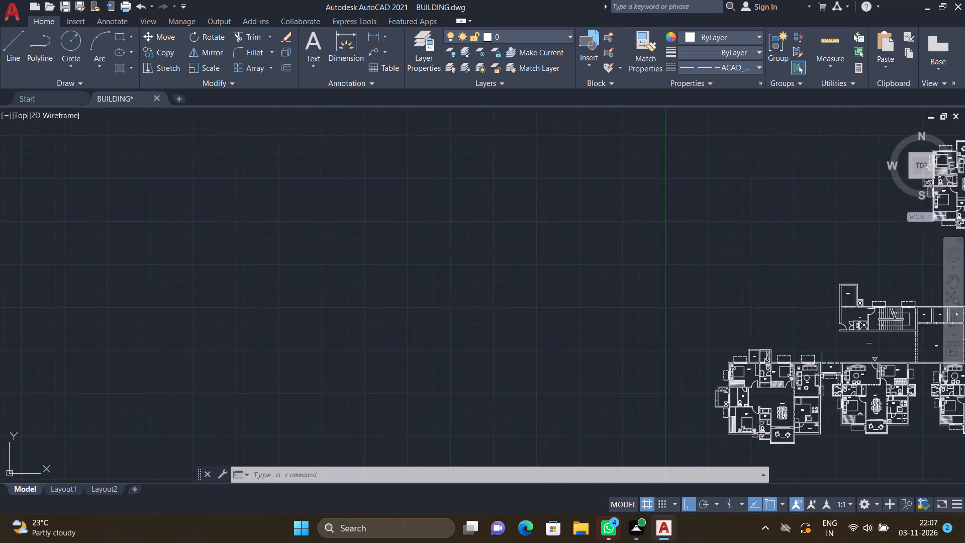
scroll(822, 376, "up", 2)
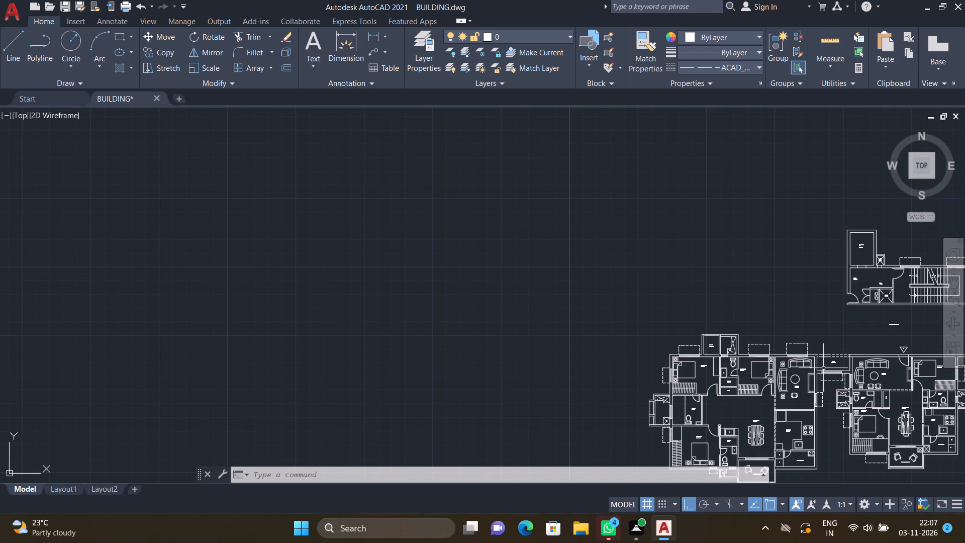
scroll(748, 380, "down", 1)
scroll(799, 388, "up", 3)
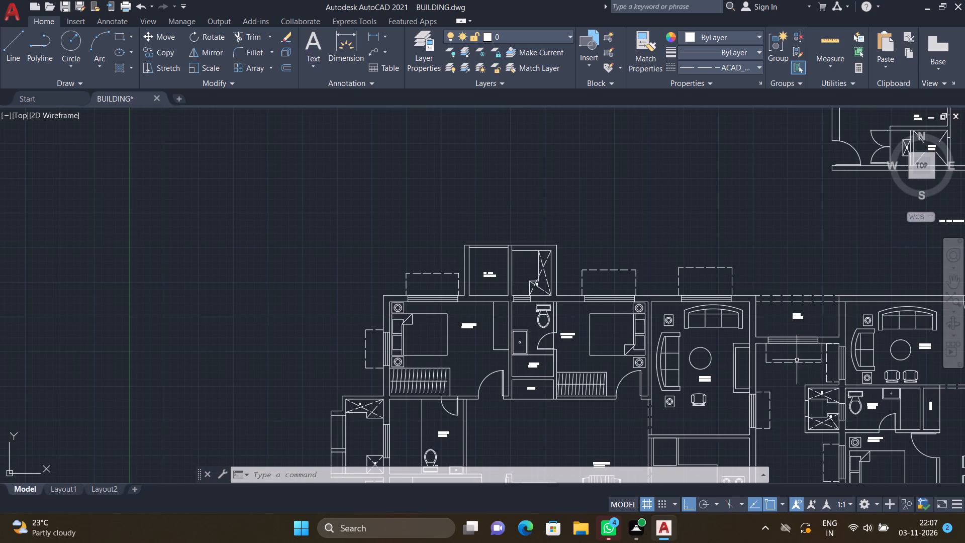
scroll(774, 326, "up", 3)
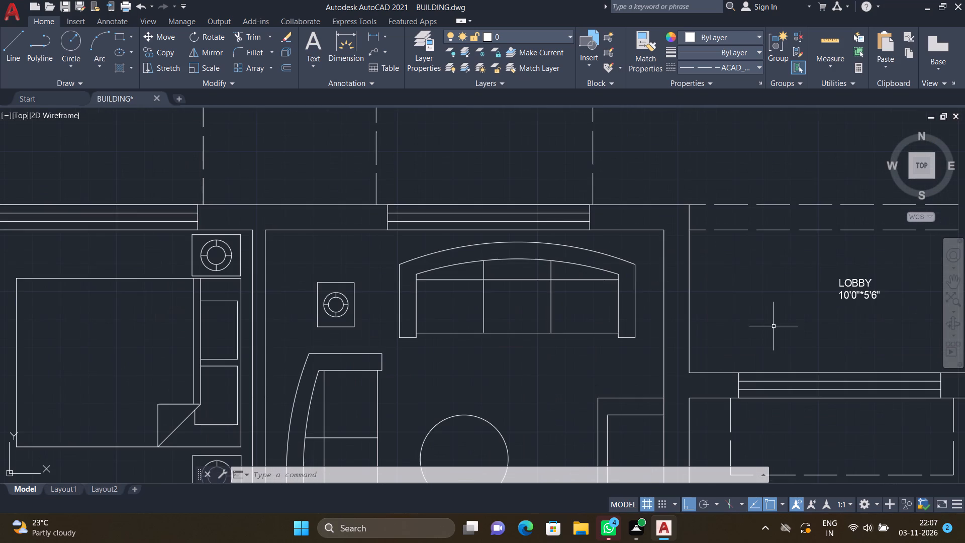
left_click(731, 69)
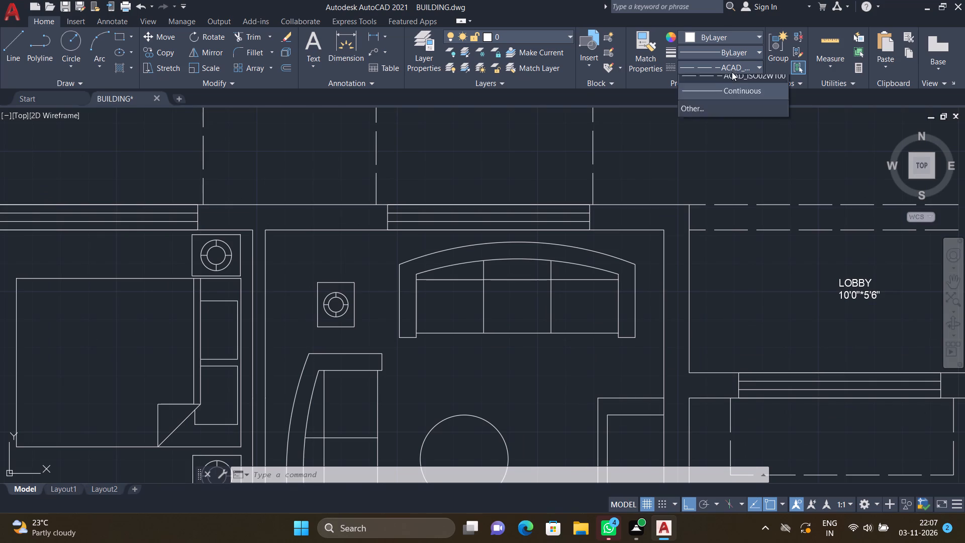
left_click(732, 126)
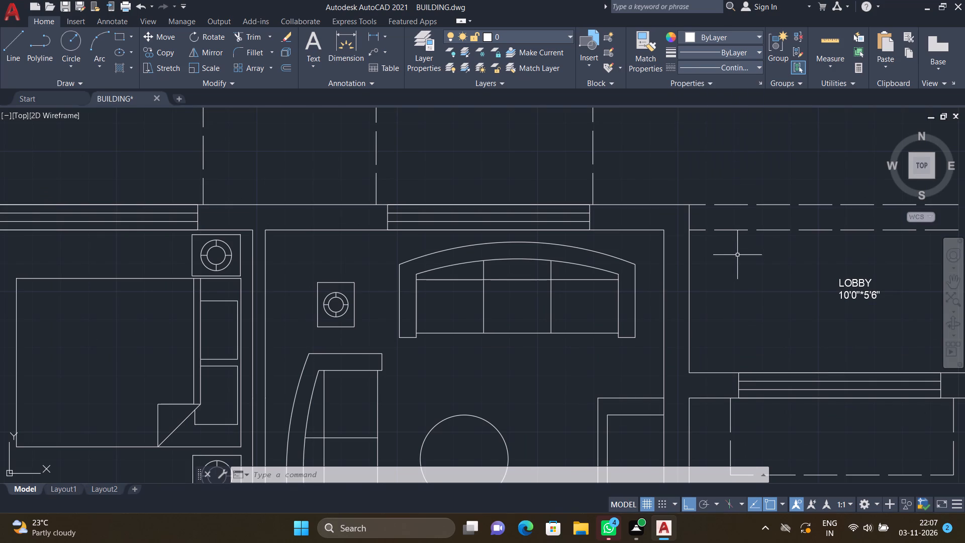
scroll(718, 254, "down", 2)
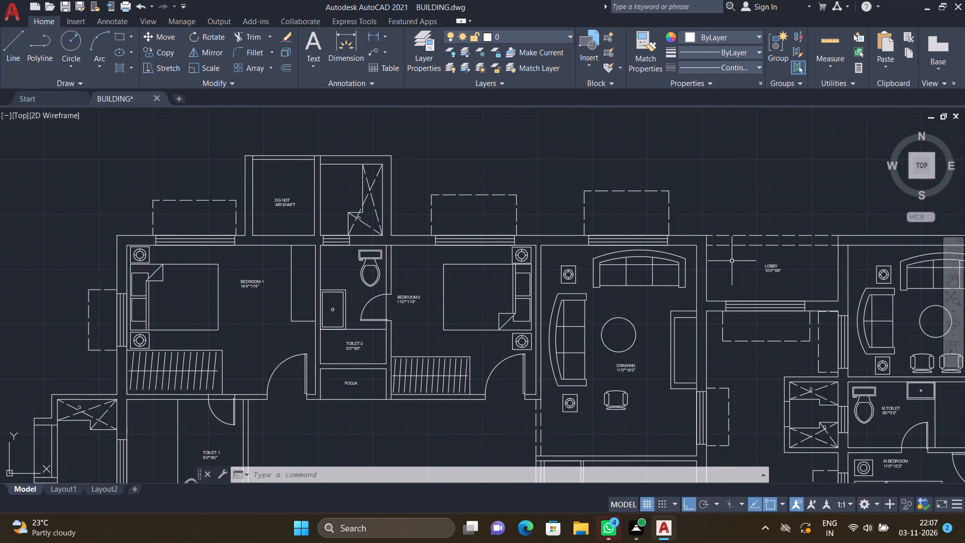
scroll(732, 261, "down", 1)
scroll(739, 265, "up", 2)
key("l")
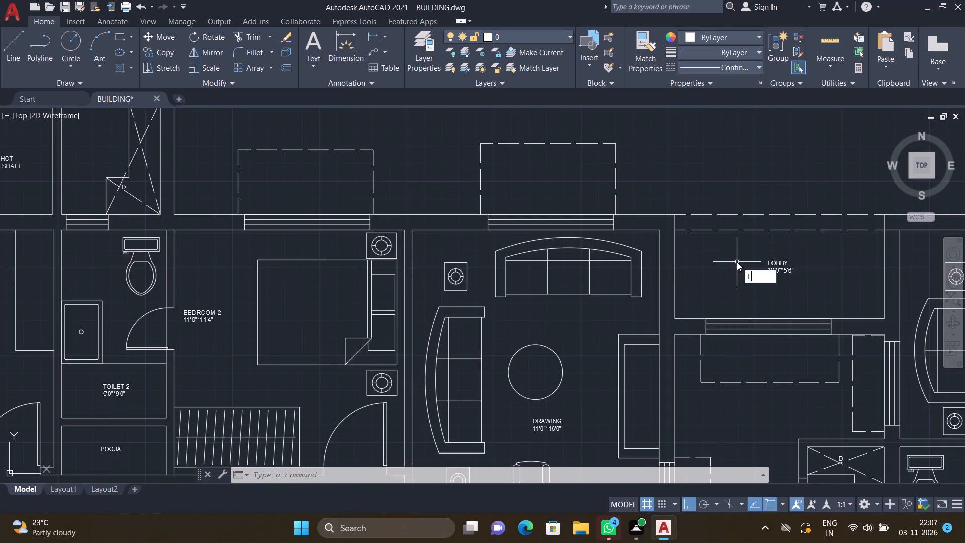
key("Return")
scroll(727, 273, "up", 2)
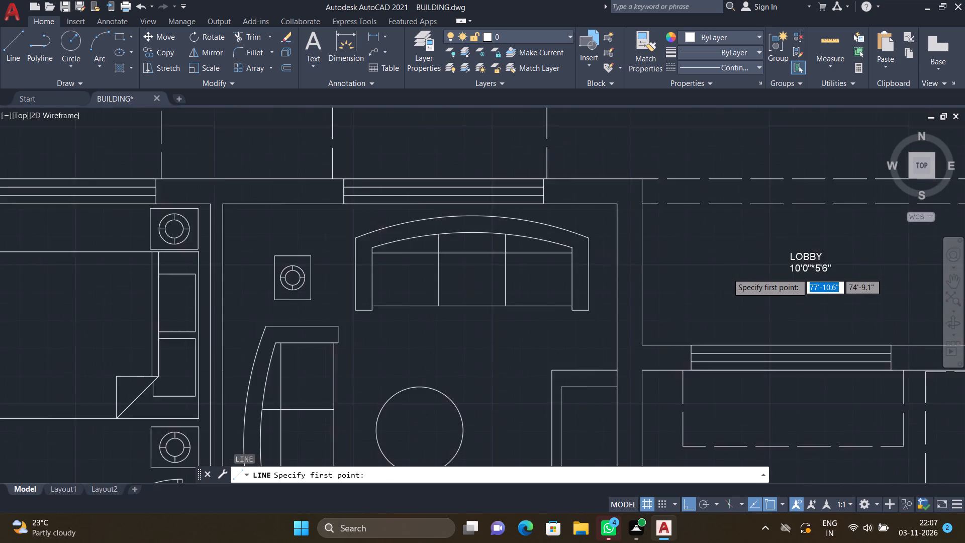
left_click(689, 225)
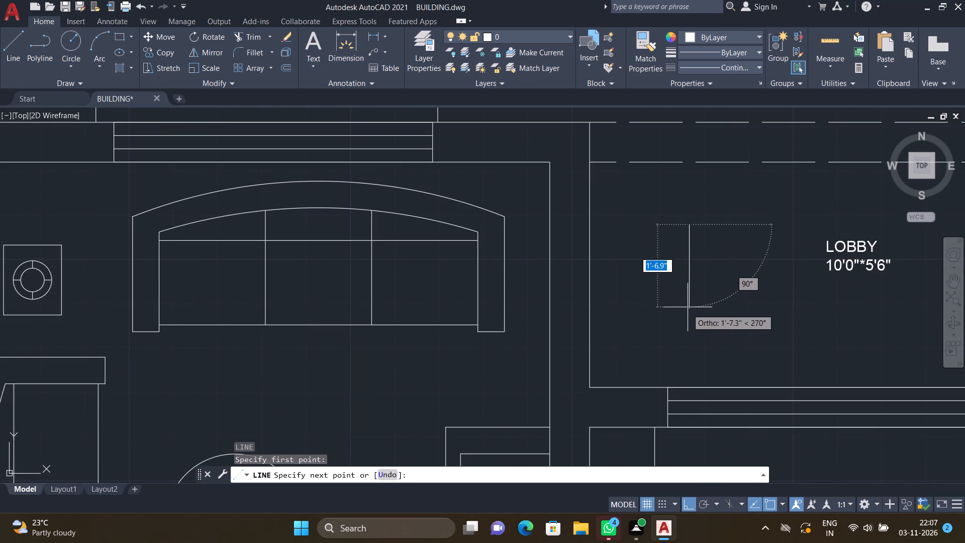
left_click(689, 300)
key("F8")
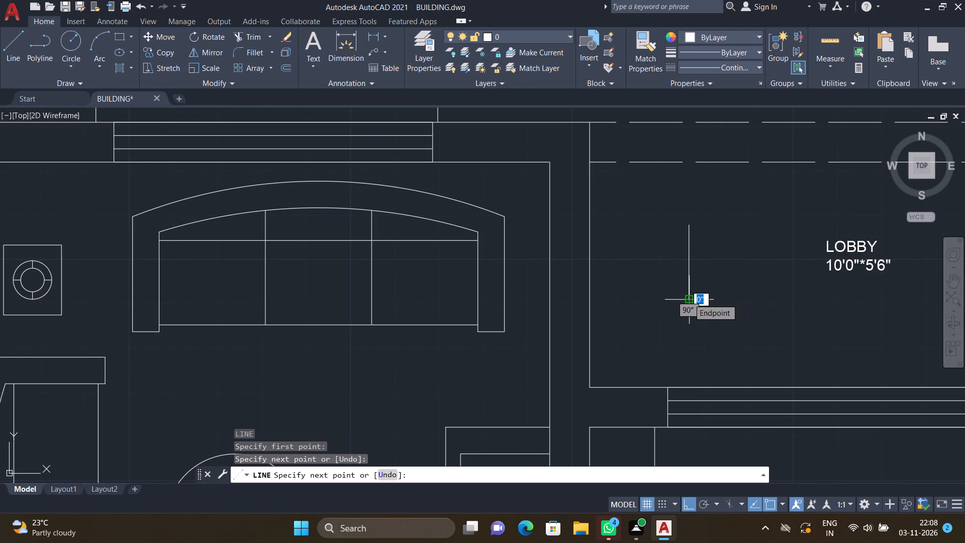
scroll(635, 266, "up", 1)
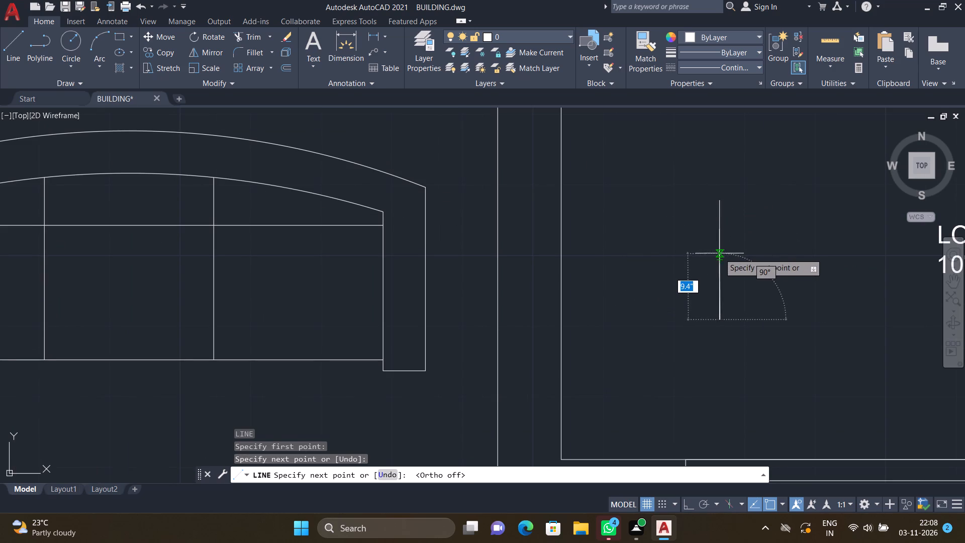
left_click(646, 259)
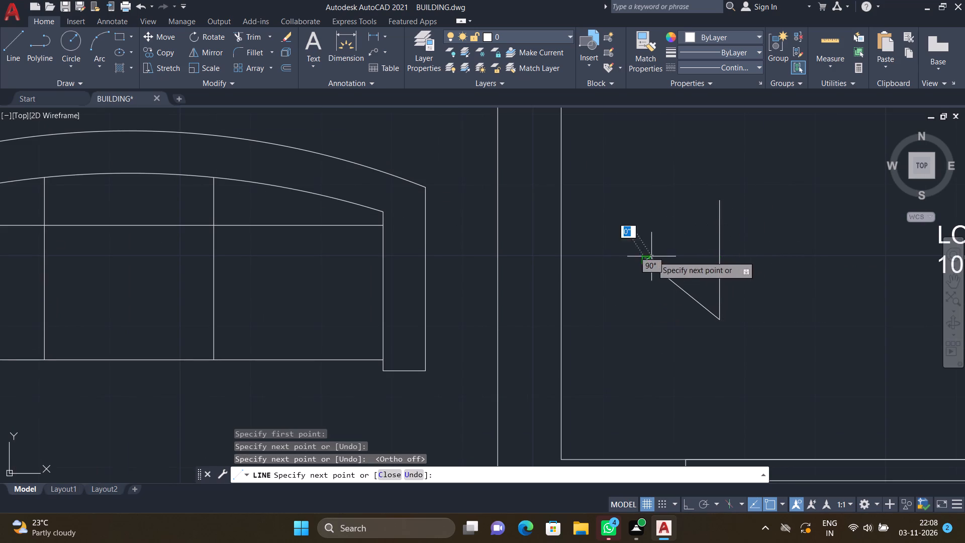
left_click(718, 200)
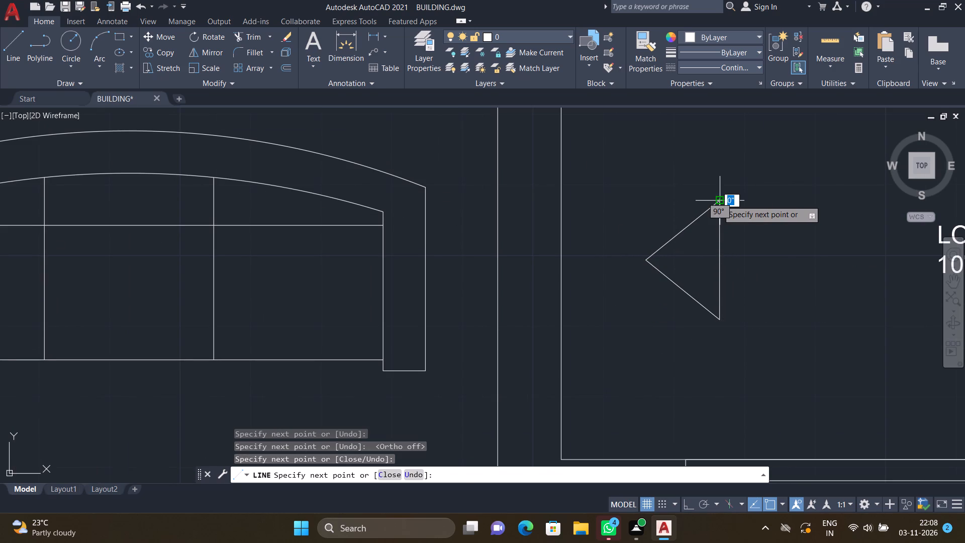
key("Return")
Add the multiline text 2 inside the new lobby triangle at 2.5" text height and save the text.
type("MT")
key("Return")
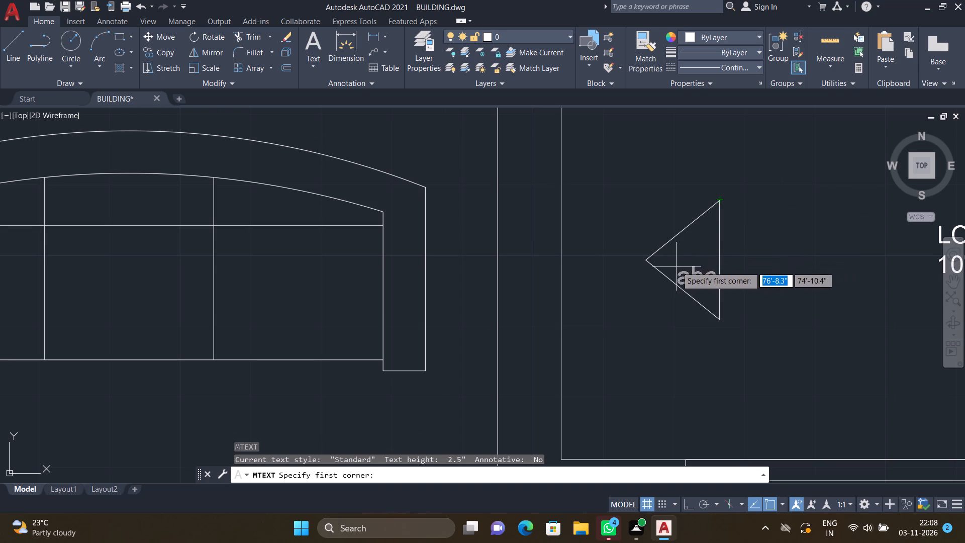
scroll(677, 266, "up", 2)
left_click(660, 226)
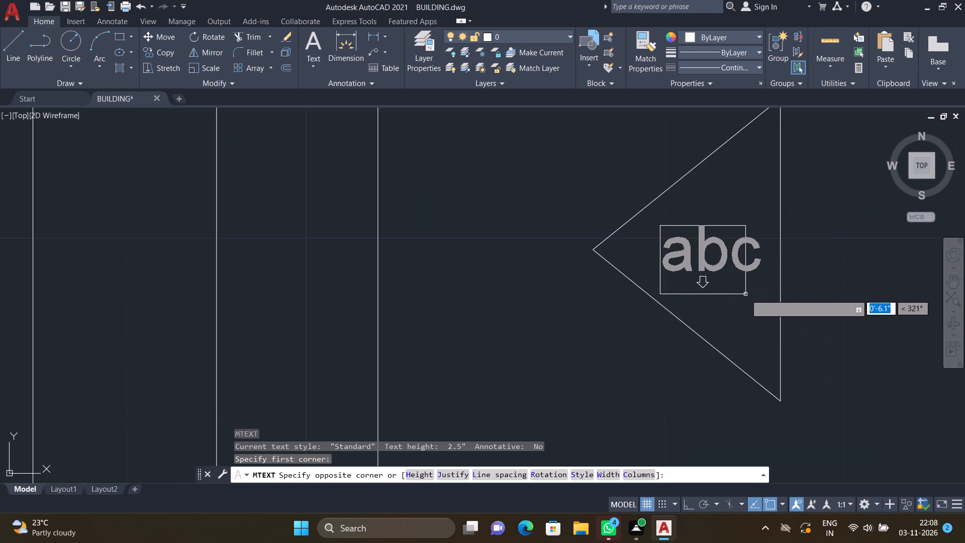
left_click(745, 294)
key("2")
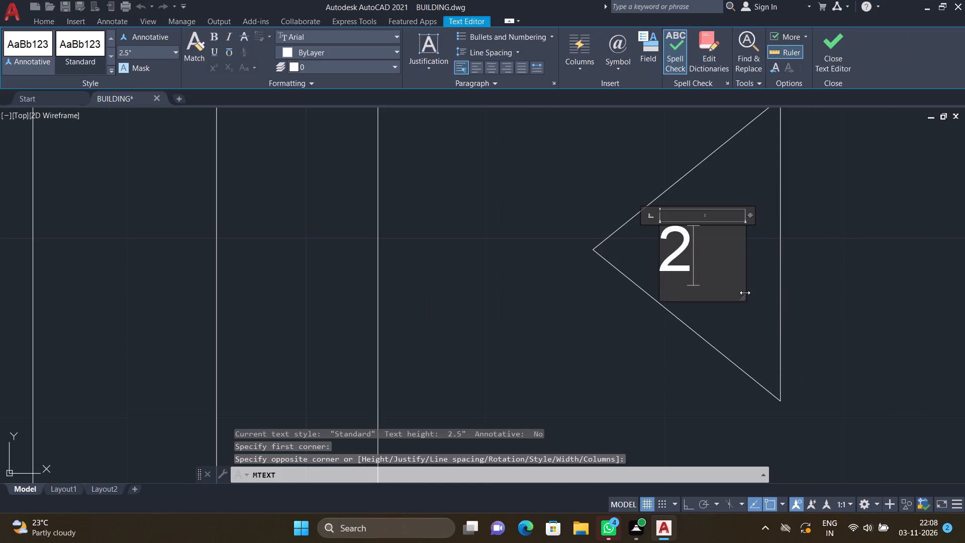
key("Return")
key("Escape")
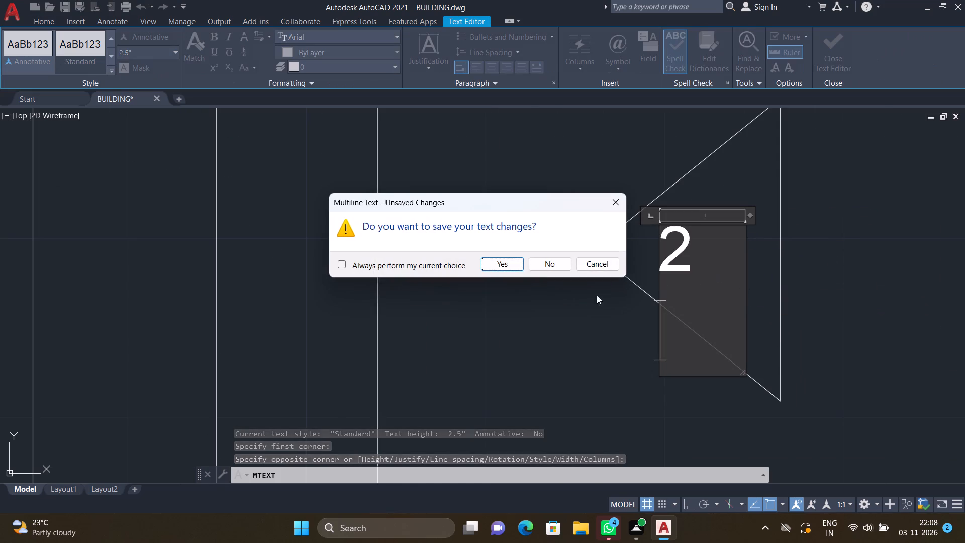
left_click(522, 263)
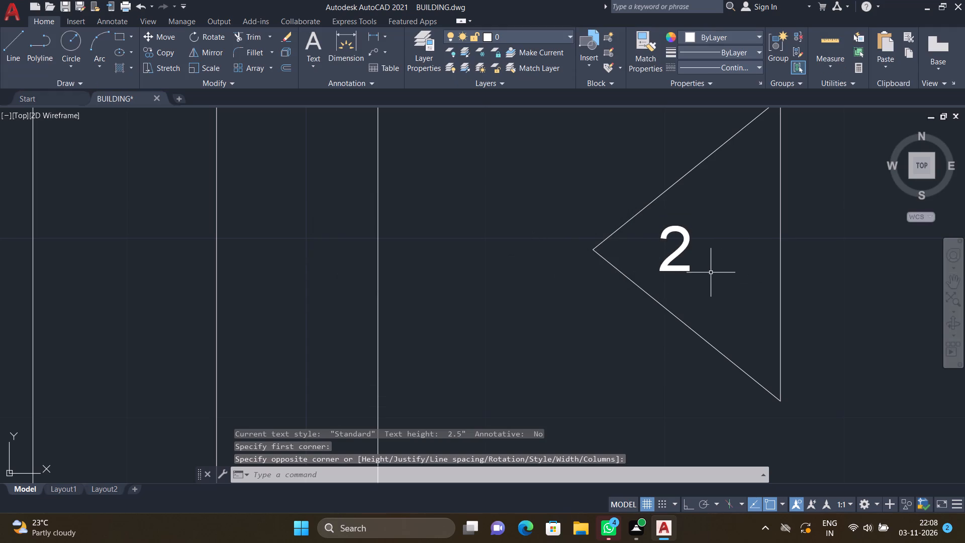
Move the number 2 away from the triangle's tip, towards its vertical side.
scroll(707, 271, "up", 1)
key("m")
key("Return")
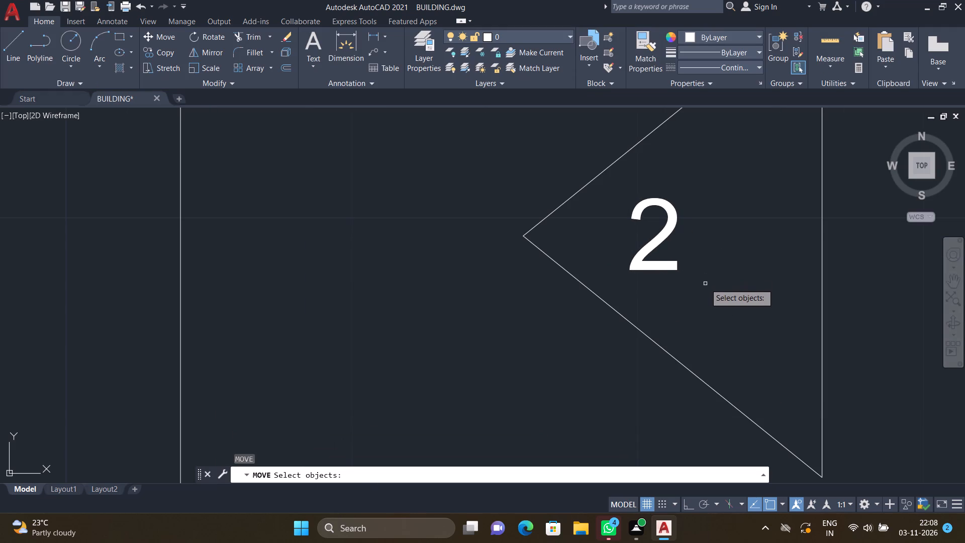
left_click_drag(704, 288, 691, 275)
left_click(624, 197)
key("Return")
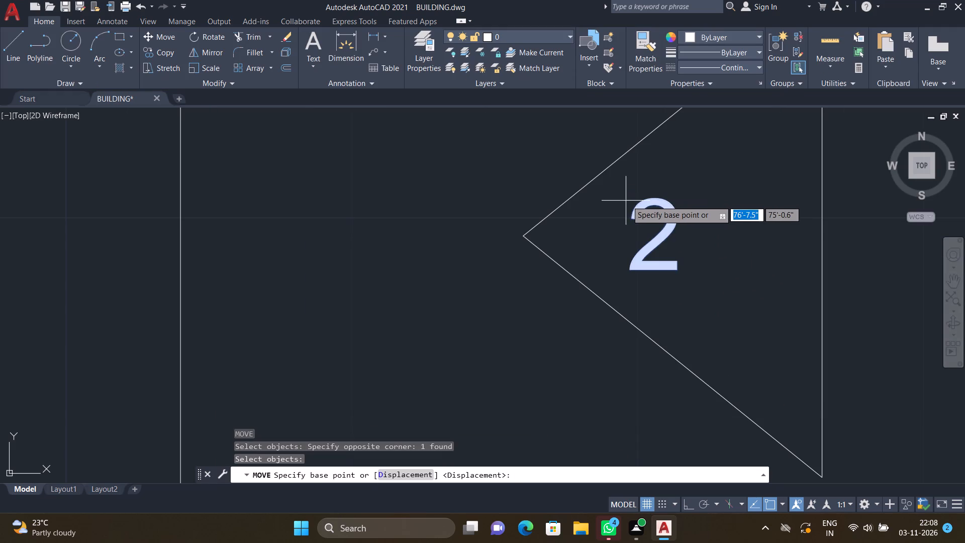
left_click(634, 207)
left_click(690, 205)
scroll(685, 197, "down", 4)
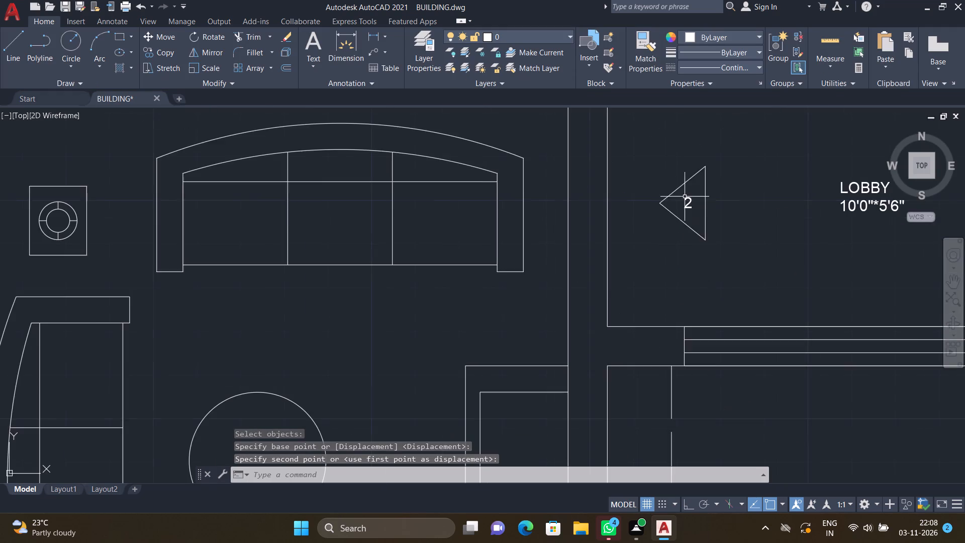
Examine the corridors, staircases and flat entrances along both wings of the building plan.
scroll(685, 195, "down", 6)
scroll(570, 245, "down", 4)
scroll(682, 191, "up", 2)
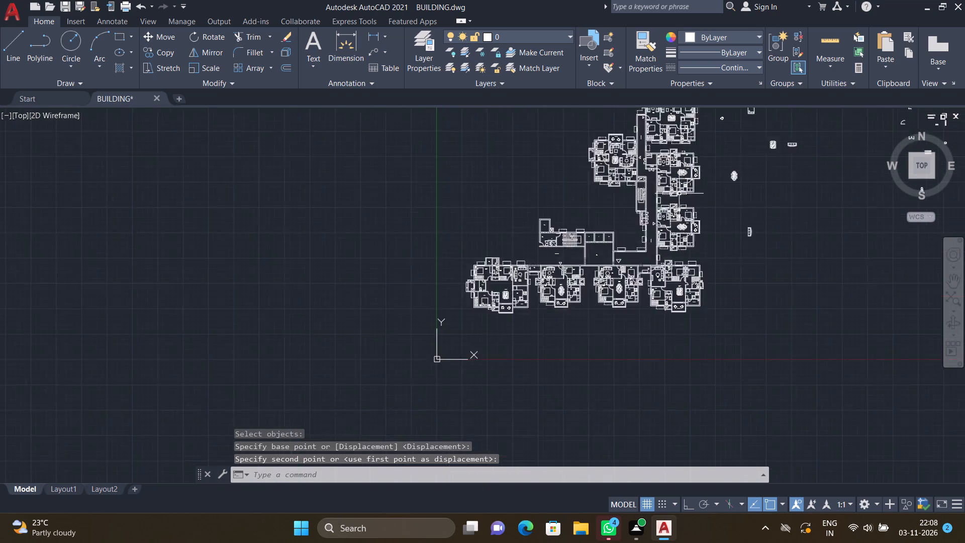
scroll(678, 195, "up", 1)
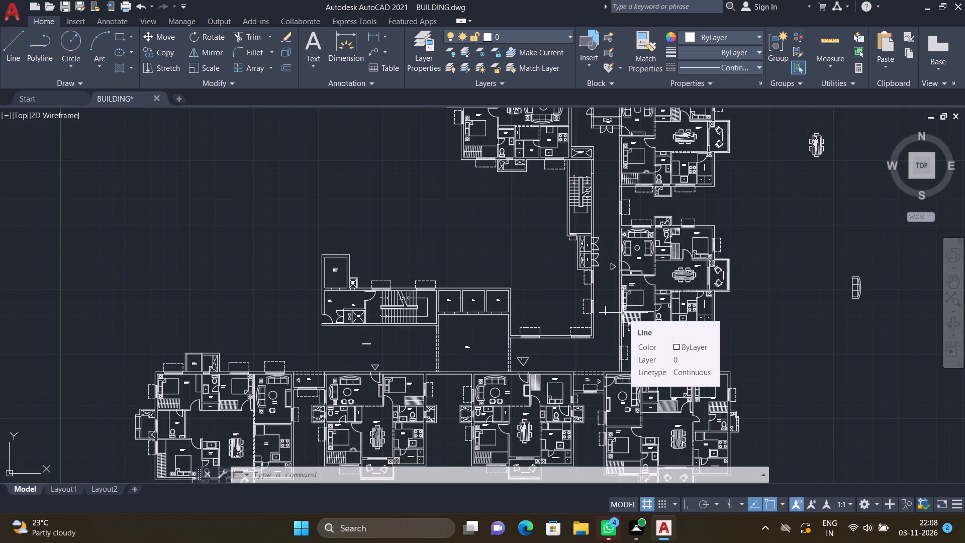
scroll(610, 340, "up", 1)
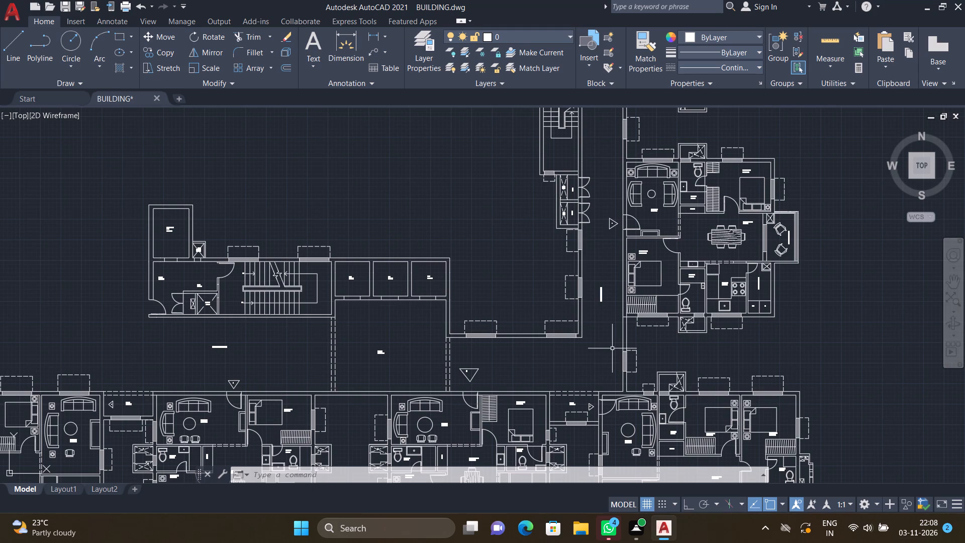
scroll(601, 389, "down", 1)
scroll(605, 290, "down", 1)
scroll(600, 201, "up", 2)
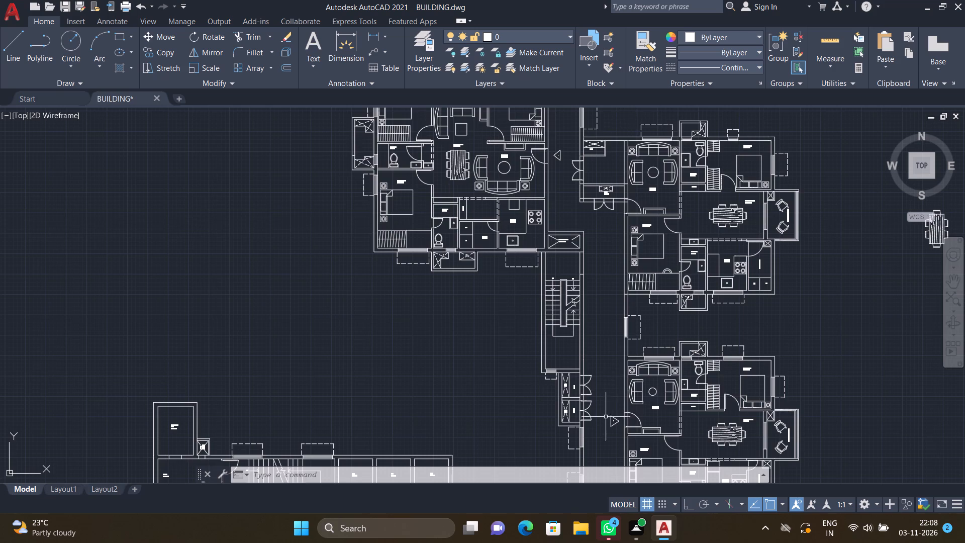
scroll(605, 419, "down", 3)
scroll(606, 448, "up", 3)
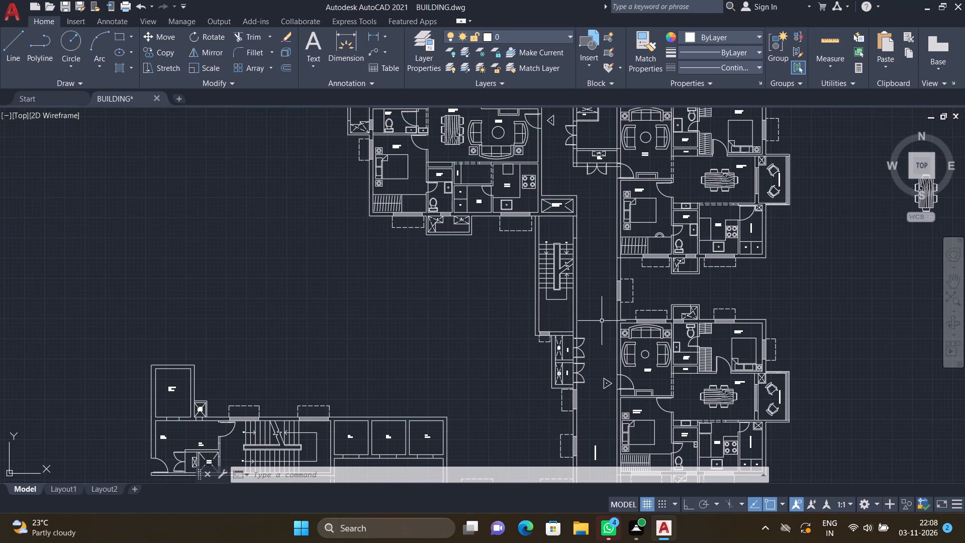
Move the 6'6" WIDE CORRIDOR label below the PRESS SHAFT down and towards the lobby, nearer the corridor's middle.
scroll(595, 290, "down", 2)
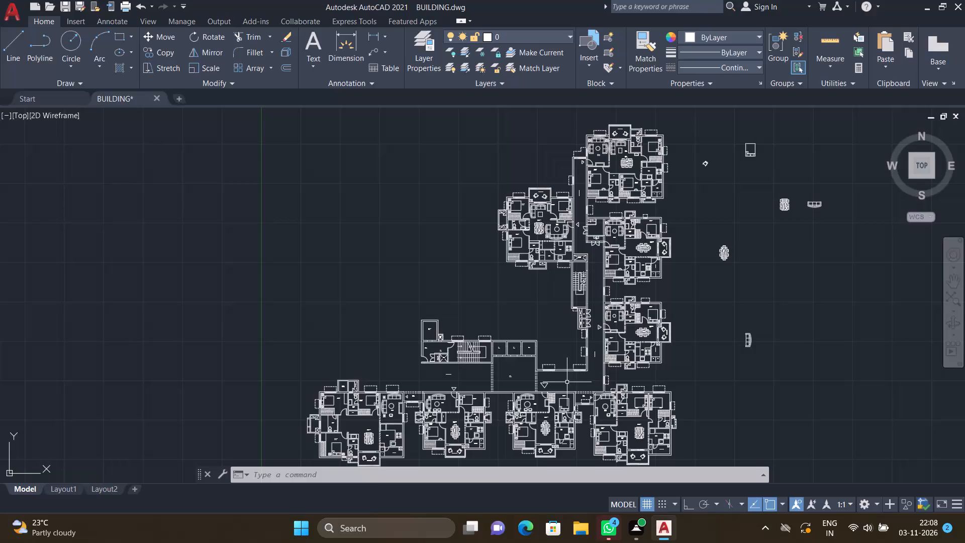
scroll(561, 375, "down", 1)
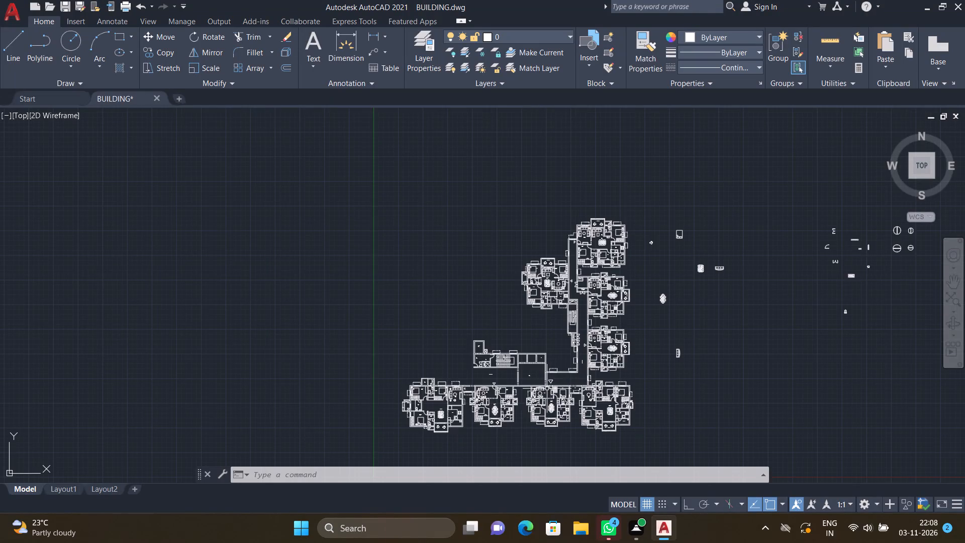
scroll(515, 400, "up", 1)
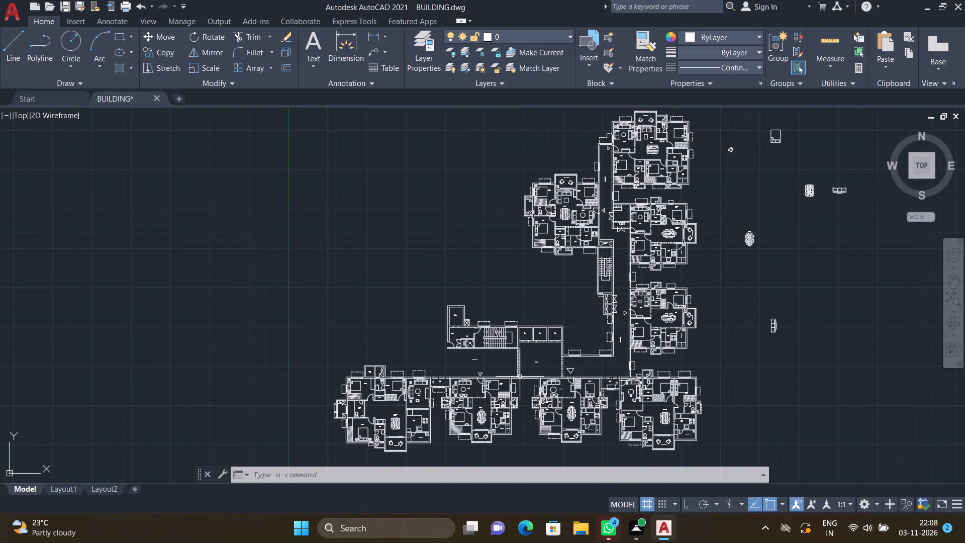
scroll(485, 383, "up", 2)
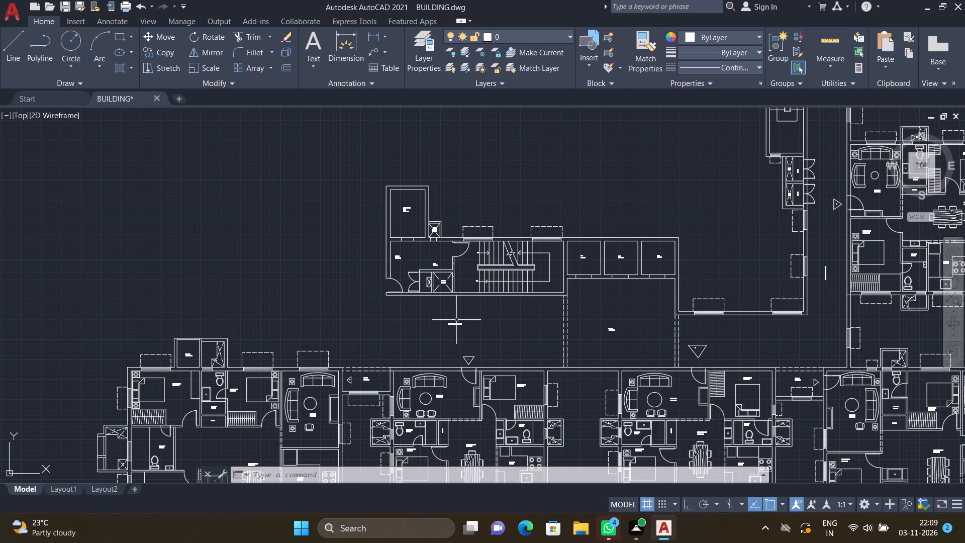
scroll(455, 319, "up", 3)
key("m")
key("Return")
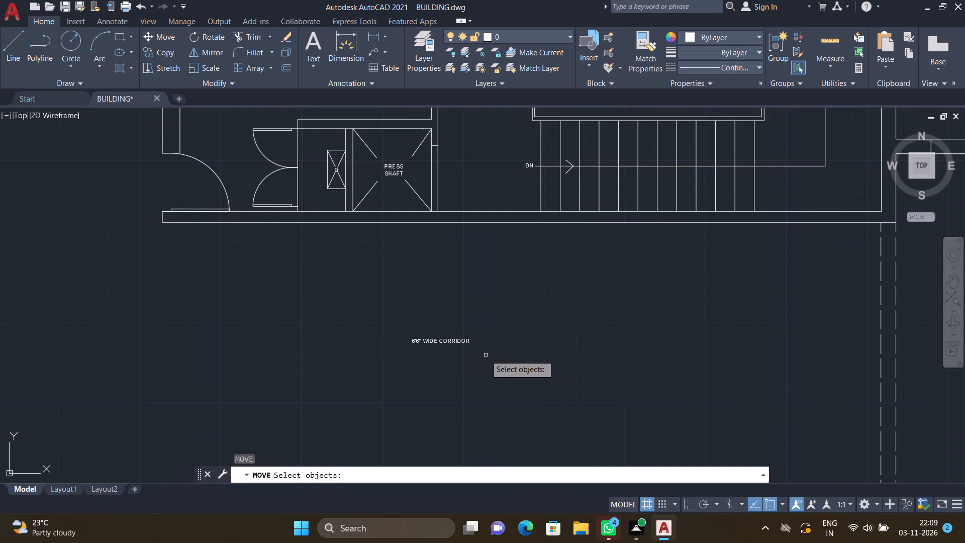
left_click_drag(488, 360, 481, 356)
left_click(379, 321)
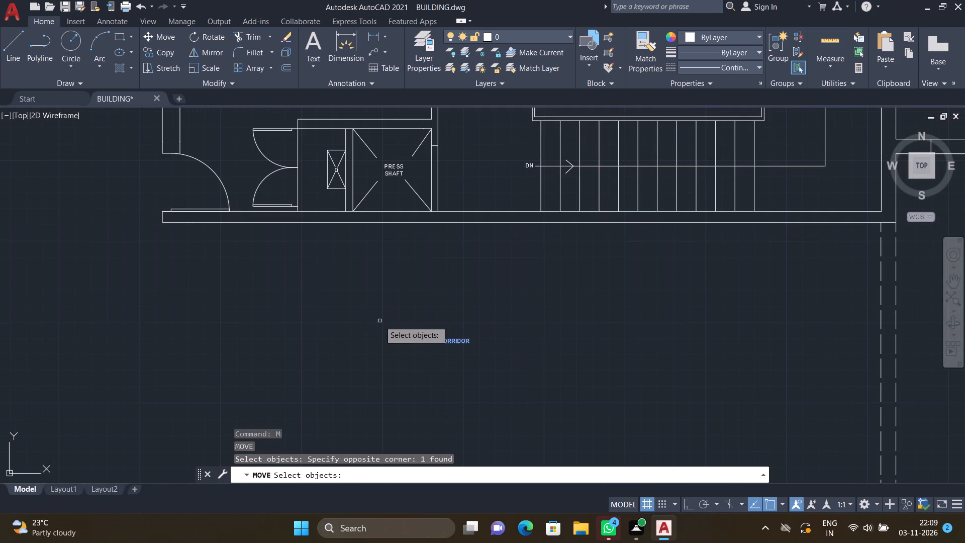
key("Return")
scroll(410, 343, "up", 1)
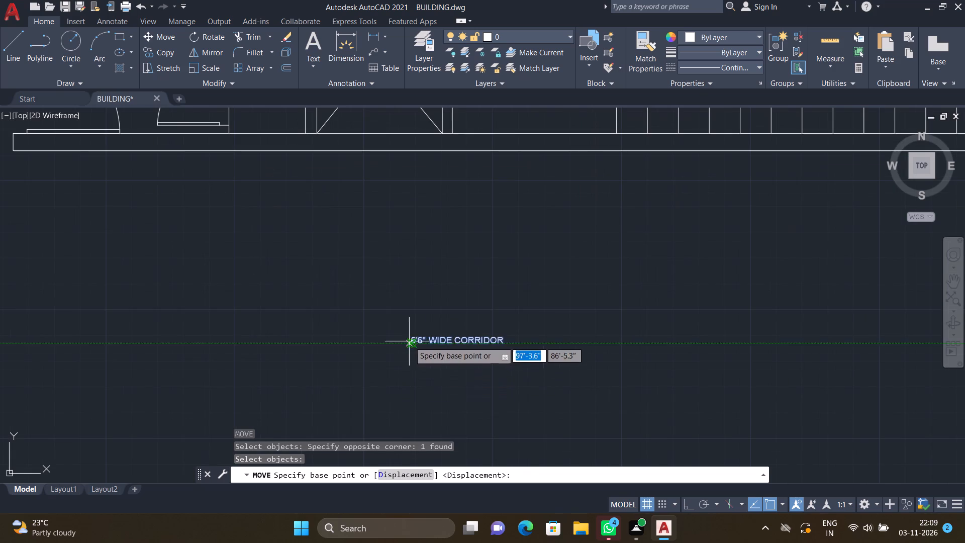
left_click(408, 337)
left_click(491, 381)
Trim the short wall line crossing the junction of the corridor wall and the M.BEDROOM window wall, beside the wardrobe.
scroll(489, 375, "down", 3)
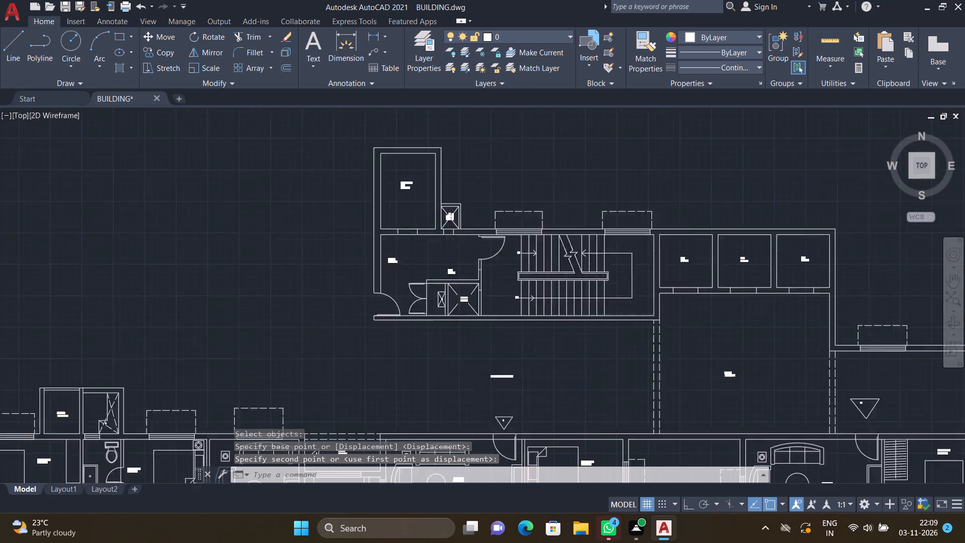
scroll(495, 371, "down", 2)
scroll(529, 350, "up", 3)
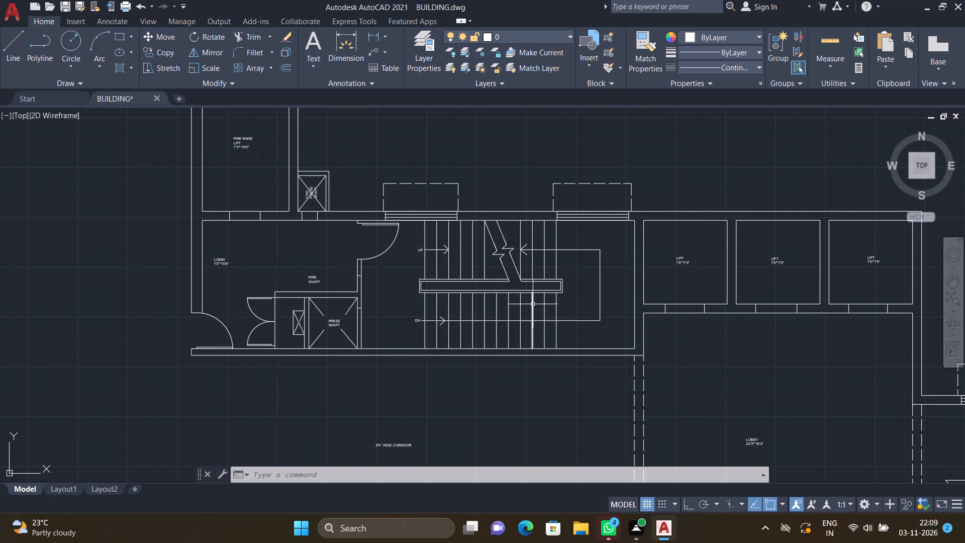
scroll(372, 306, "down", 3)
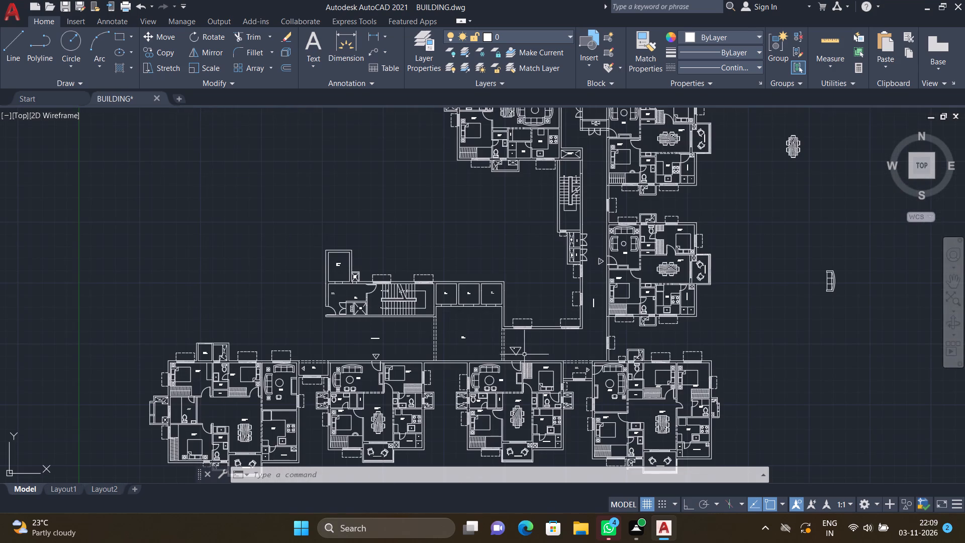
scroll(444, 304, "down", 2)
scroll(494, 307, "up", 4)
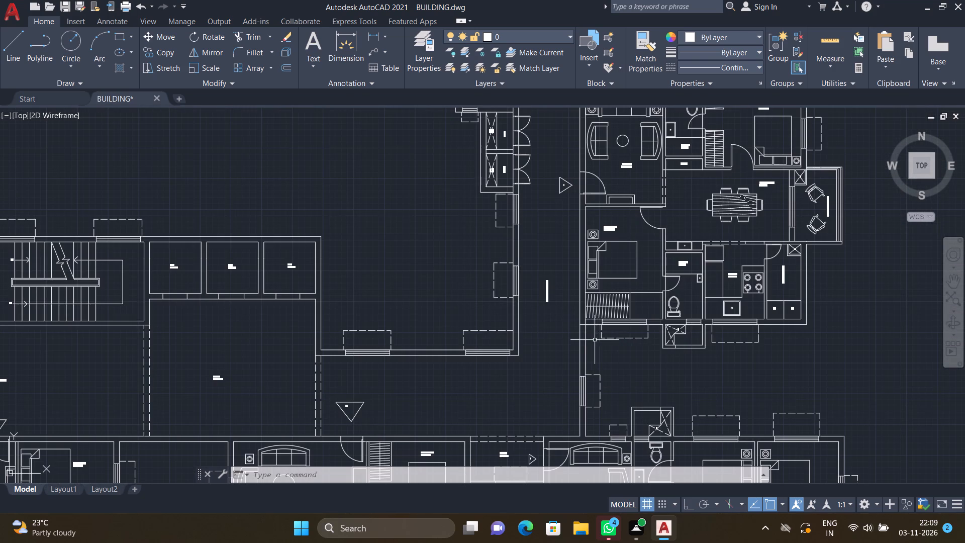
scroll(570, 341, "down", 1)
scroll(575, 333, "up", 2)
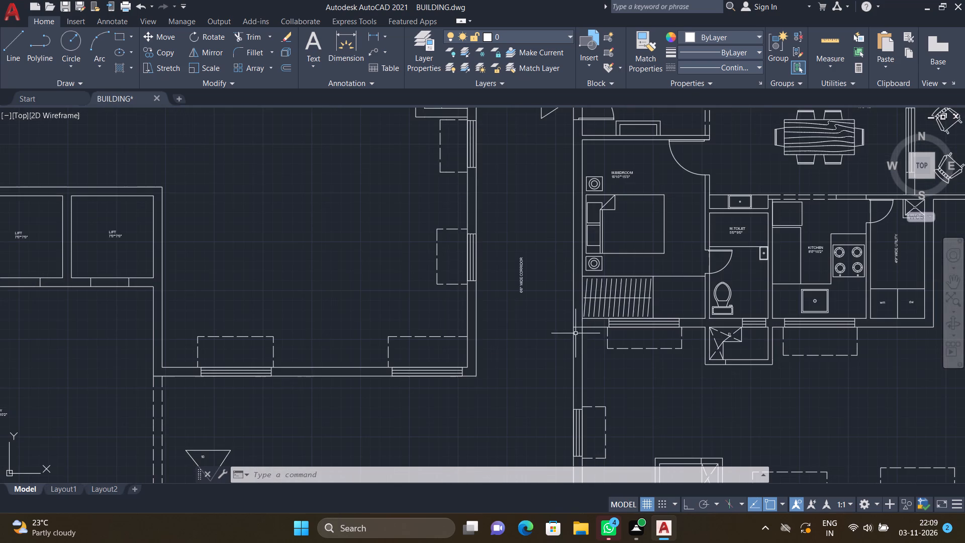
scroll(583, 314, "up", 3)
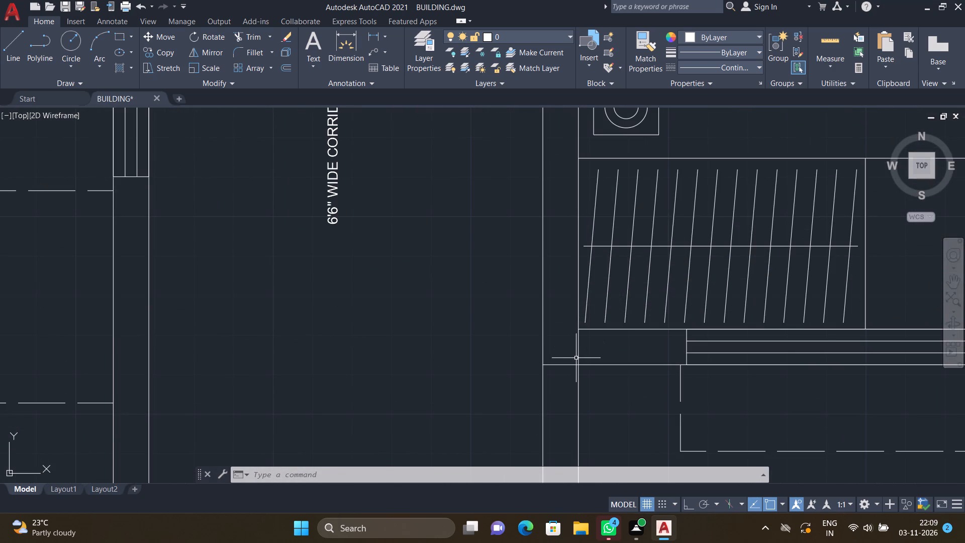
type("TR")
key("Return")
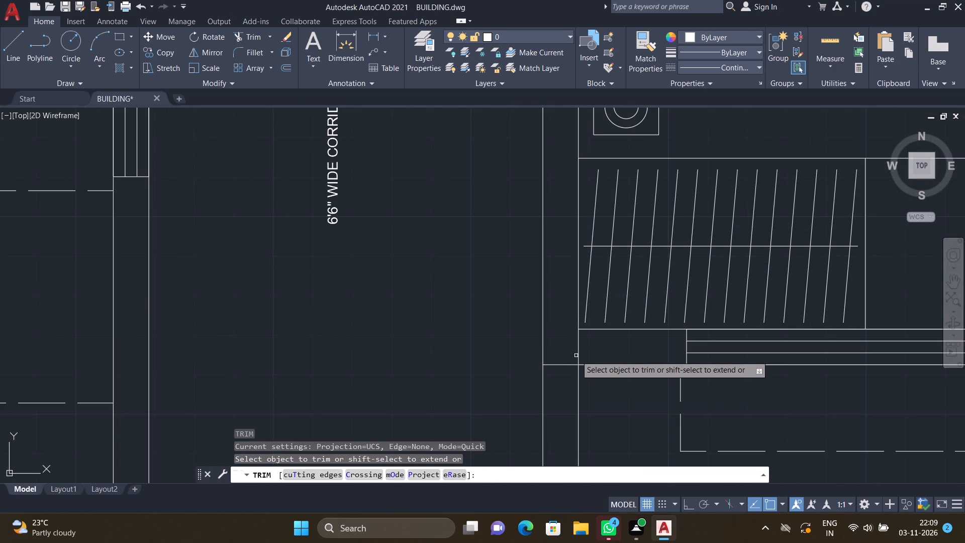
left_click(577, 351)
scroll(582, 351, "down", 3)
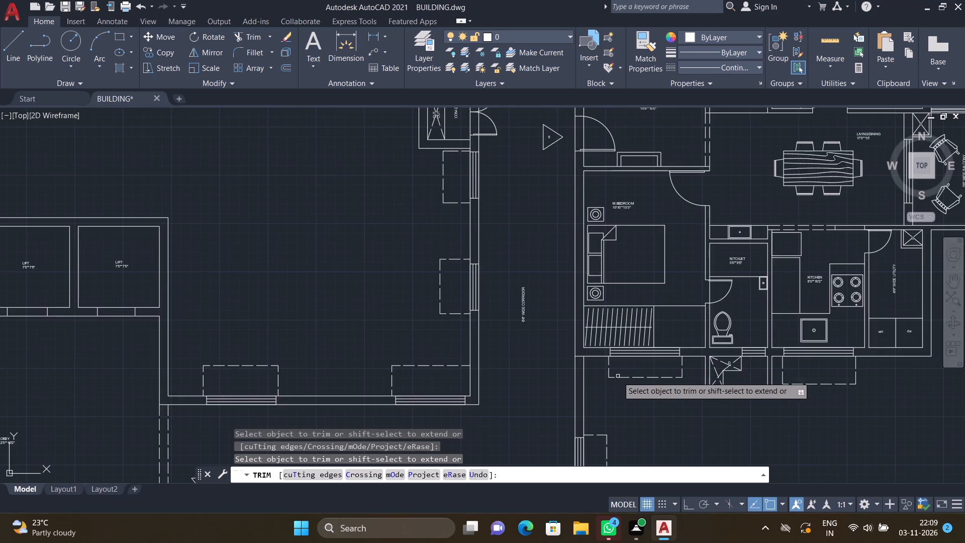
scroll(629, 393, "down", 1)
scroll(693, 423, "down", 1)
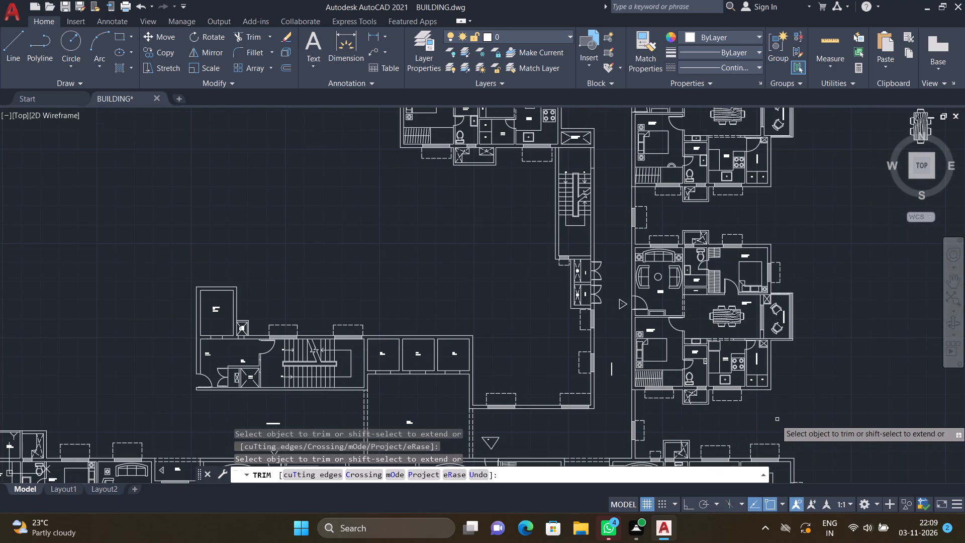
scroll(750, 387, "down", 2)
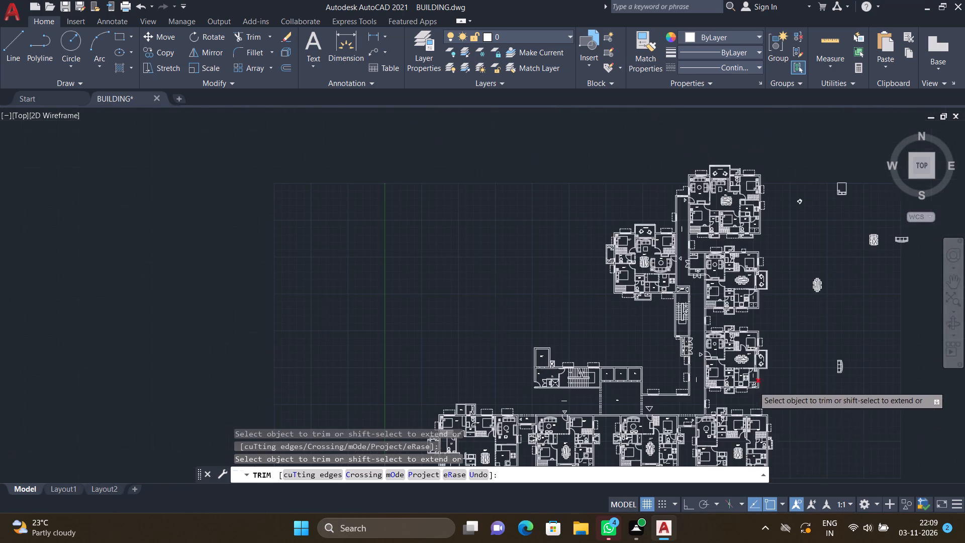
scroll(776, 392, "up", 2)
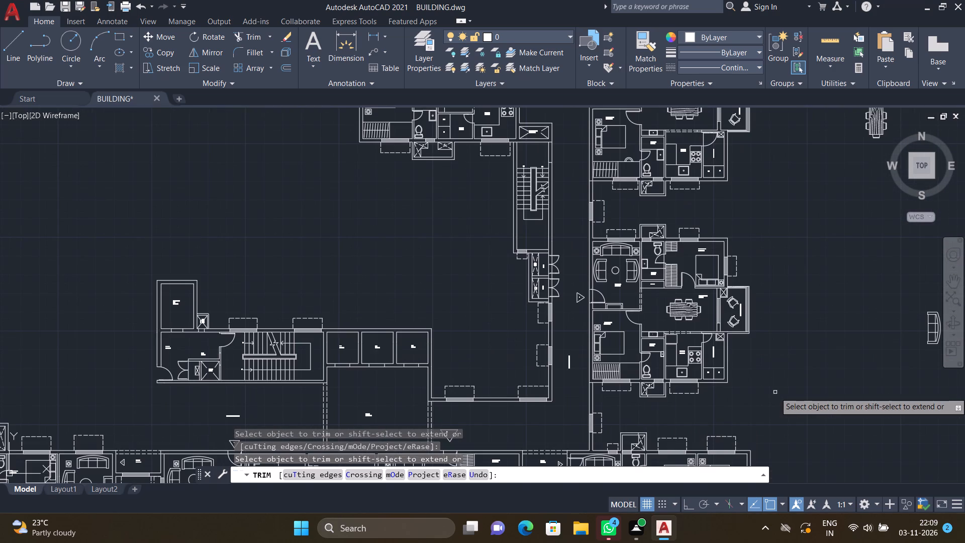
key("Return")
Erase all the loose furniture and symbol copies lying outside the building, east of the vertical wing.
scroll(618, 307, "up", 2)
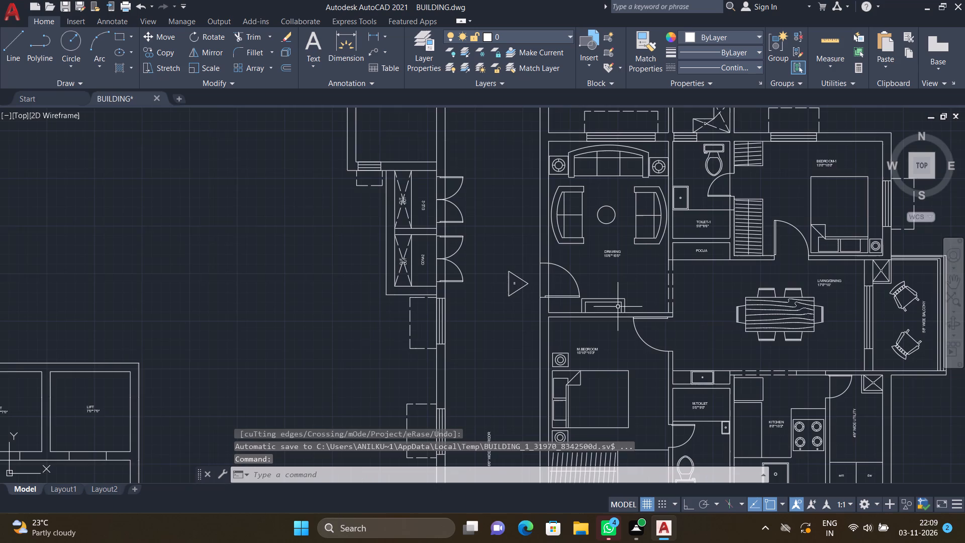
scroll(666, 350, "down", 4)
scroll(725, 341, "down", 2)
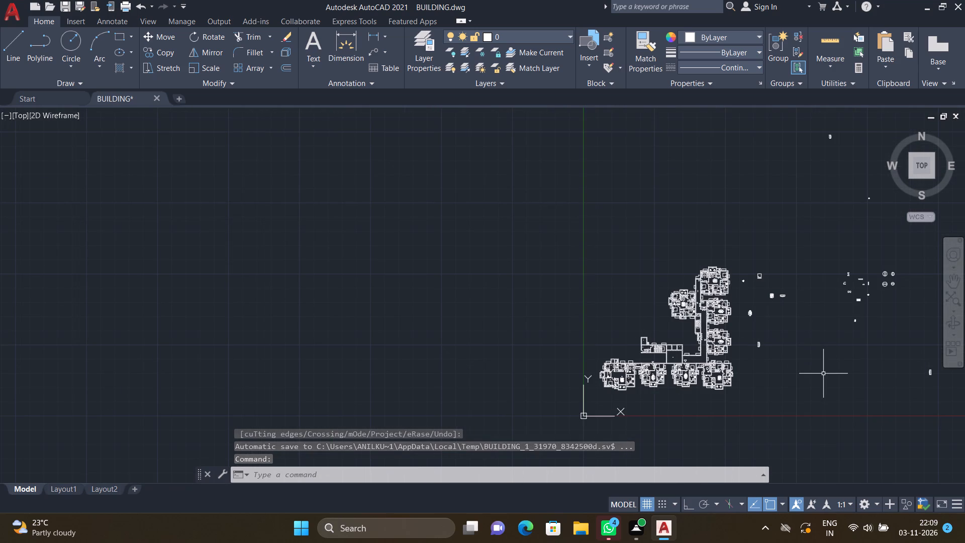
left_click(818, 372)
scroll(745, 310, "up", 2)
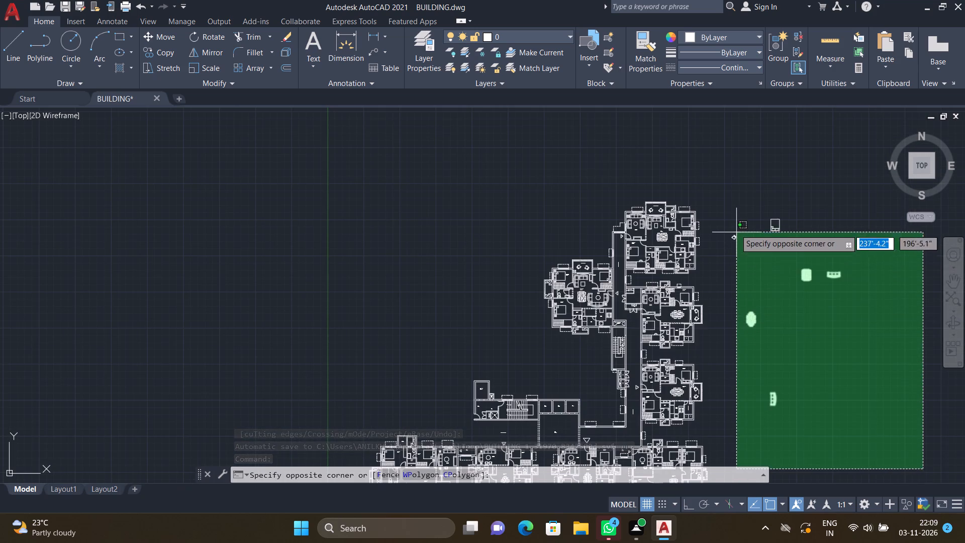
left_click(724, 196)
key("Delete")
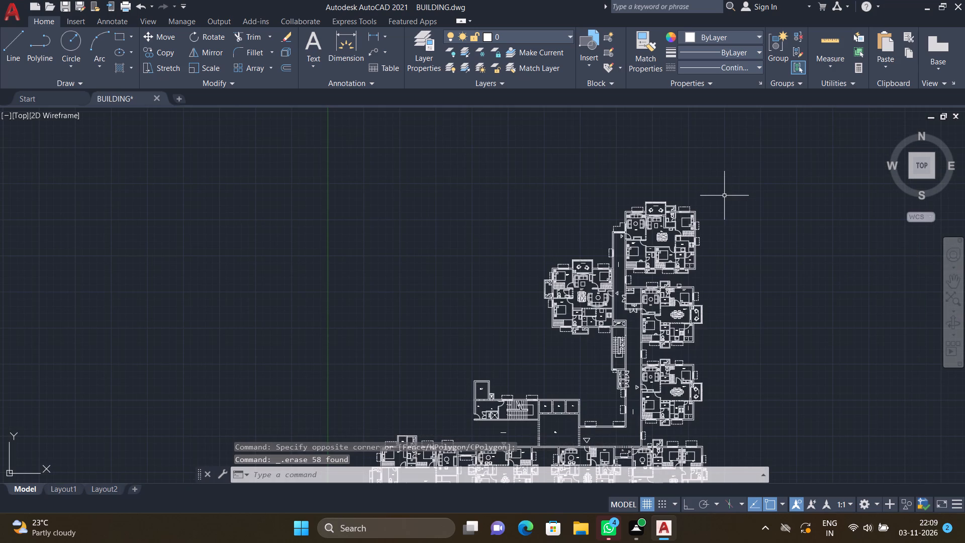
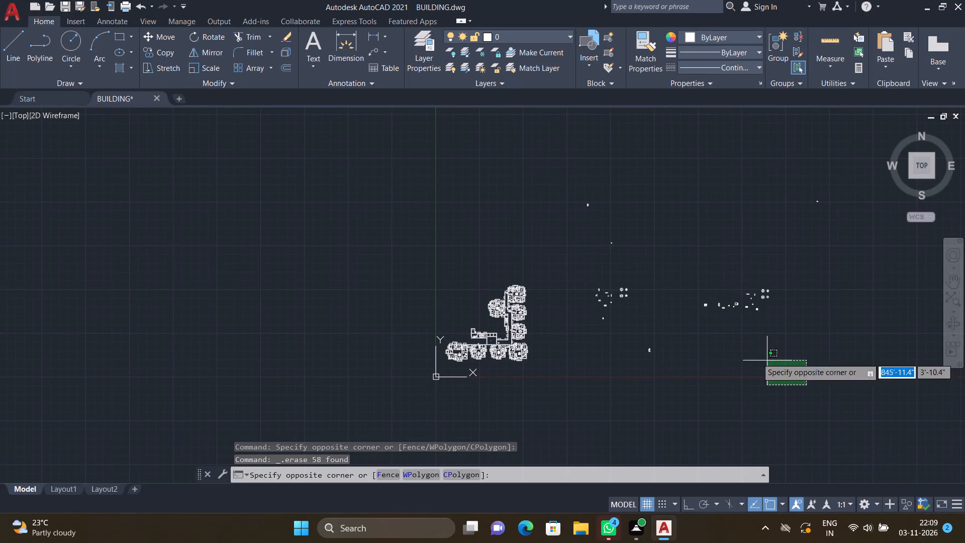
Erase the remaining stray symbol and furniture copies lying east of the building, including the single far north-eastern object.
left_click(572, 174)
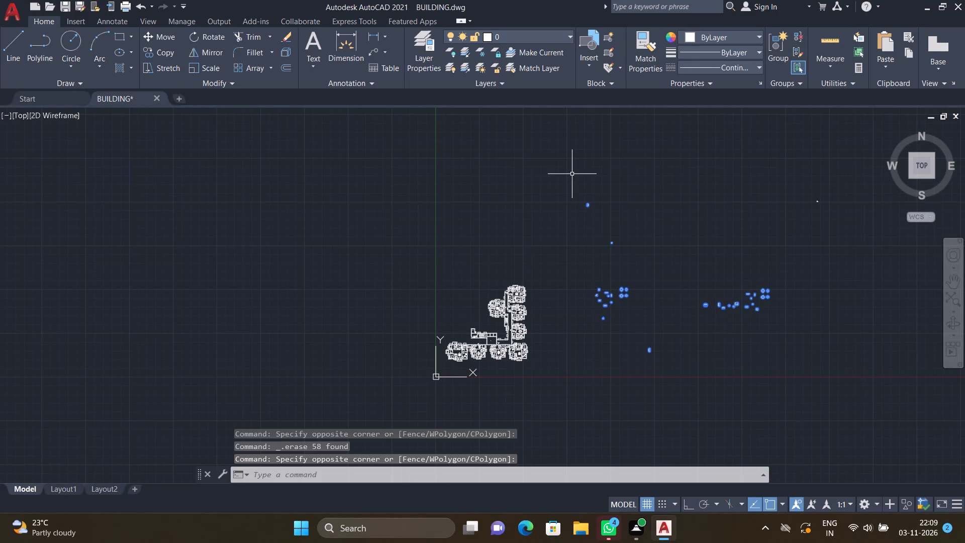
key("Delete")
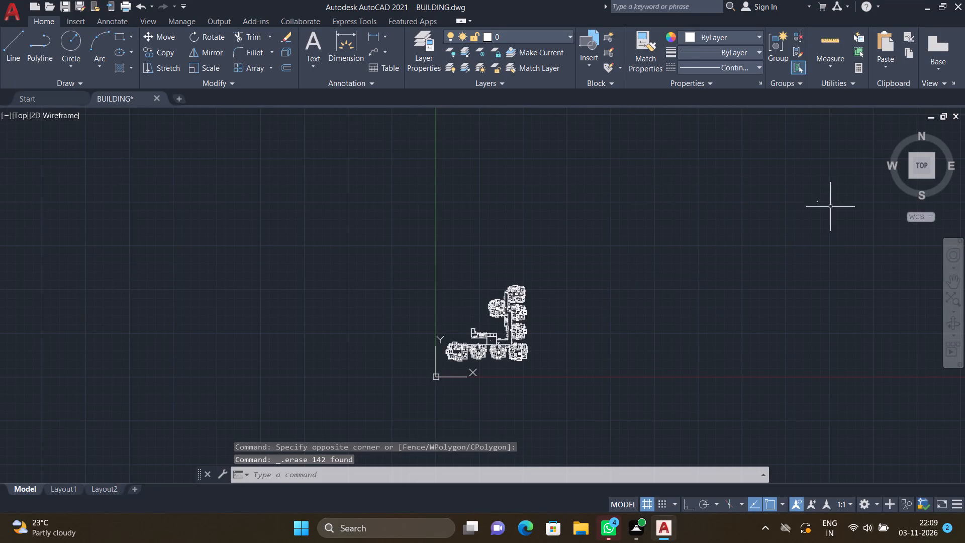
scroll(827, 205, "up", 2)
left_click_drag(807, 215, 801, 206)
left_click(761, 149)
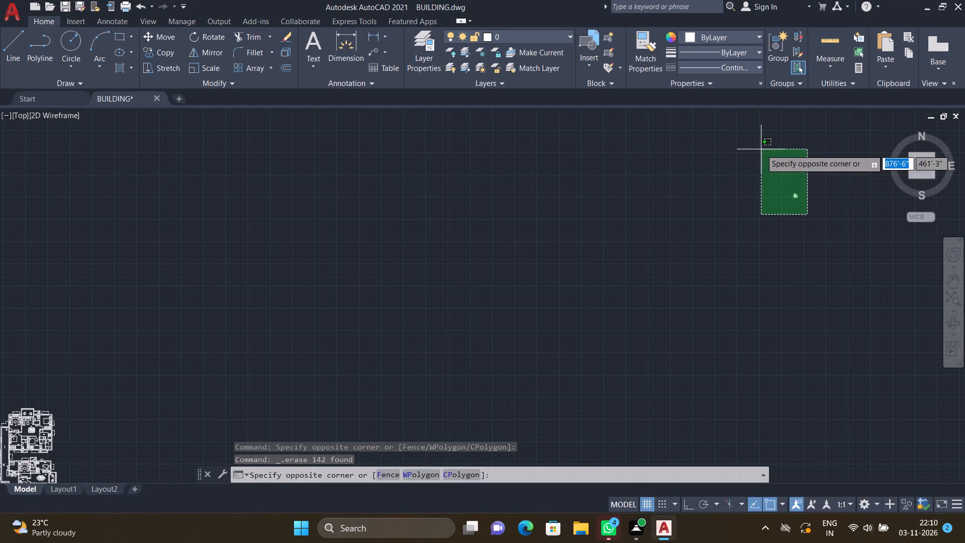
key("Delete")
scroll(754, 154, "down", 4)
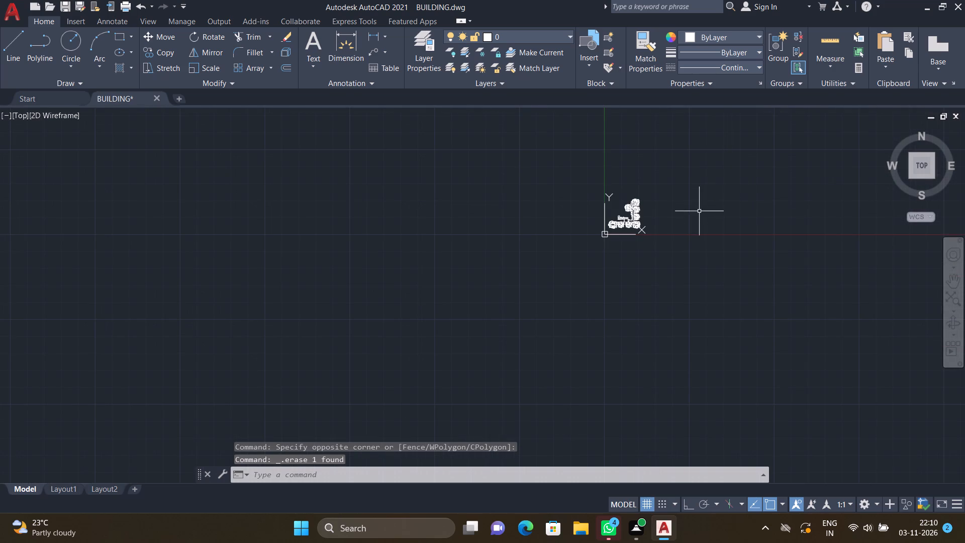
Trim the overlapping wall lines at both end junctions of the FIRE SHAFT's door-side wall, below the CWS shaft.
scroll(607, 171, "up", 3)
scroll(742, 327, "up", 3)
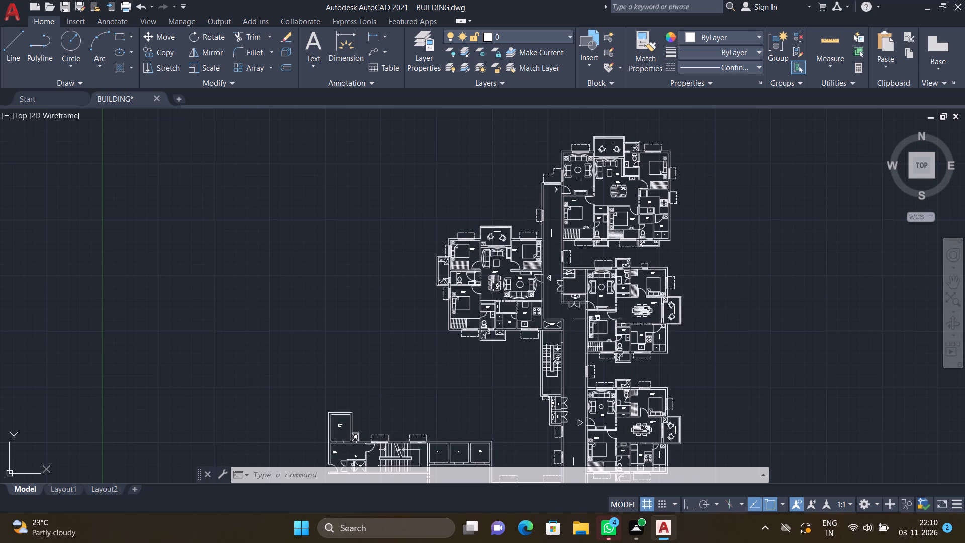
scroll(550, 255, "up", 2)
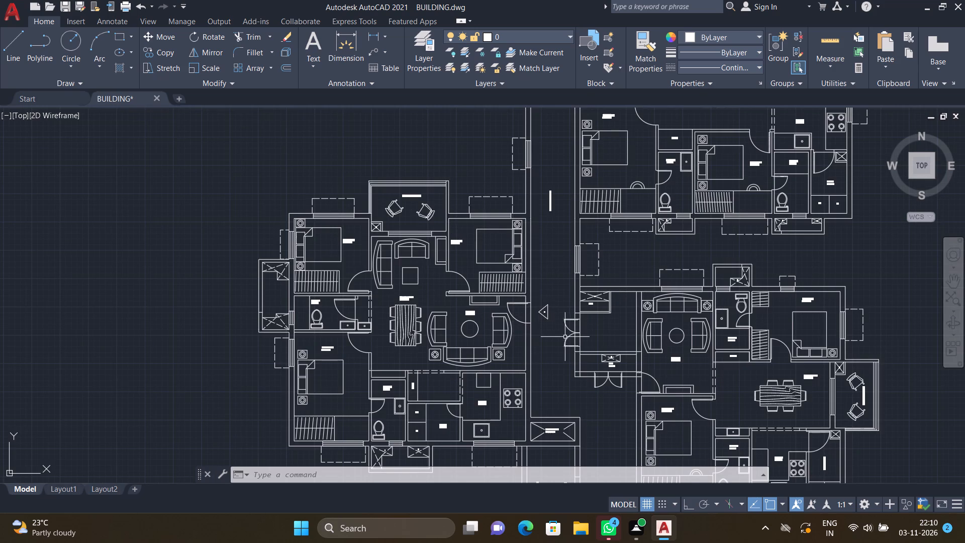
scroll(567, 338, "up", 3)
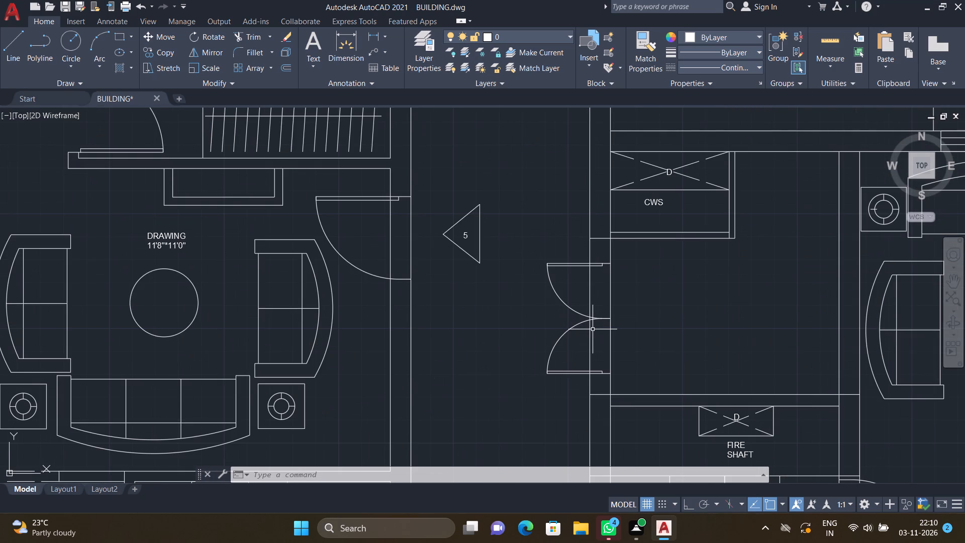
type("TR")
key("Return")
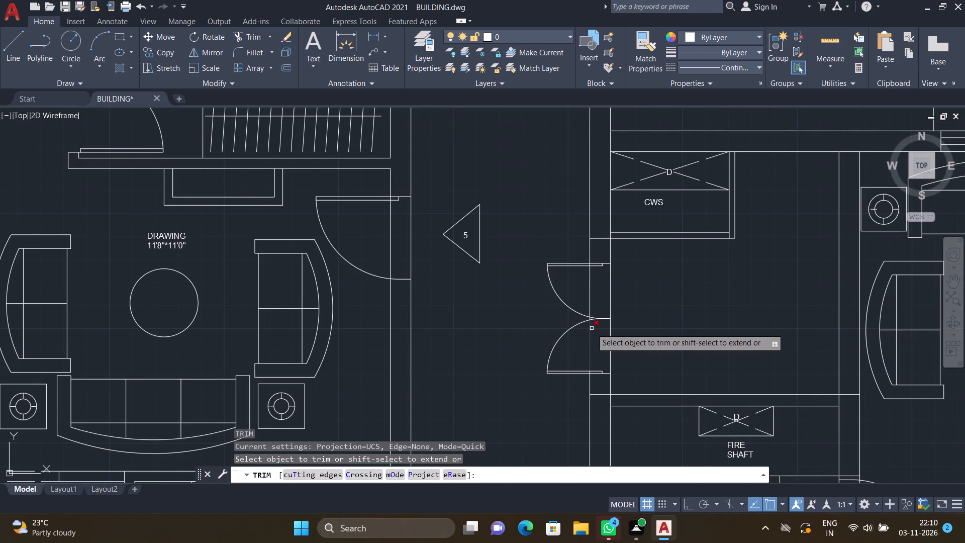
scroll(591, 328, "down", 3)
scroll(595, 374, "up", 3)
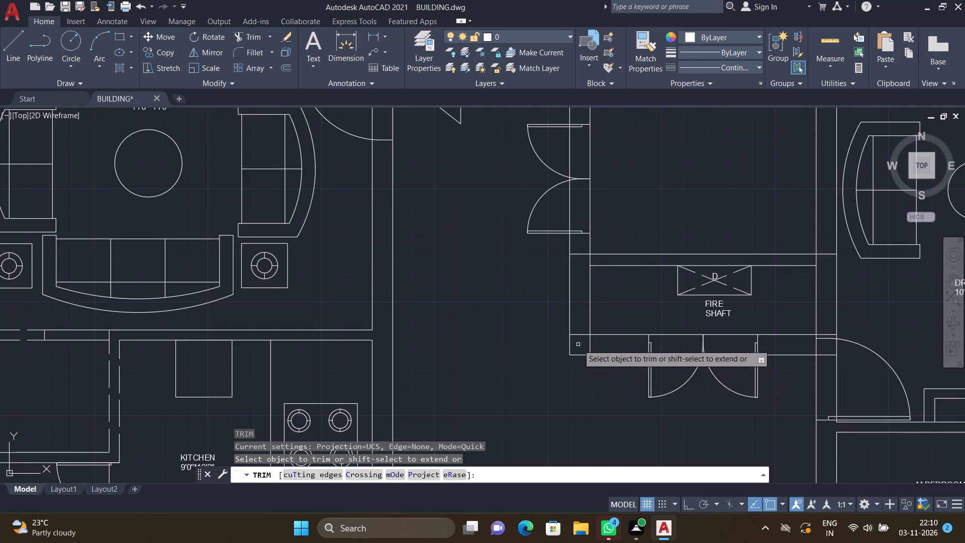
scroll(578, 339, "up", 1)
left_click(577, 332)
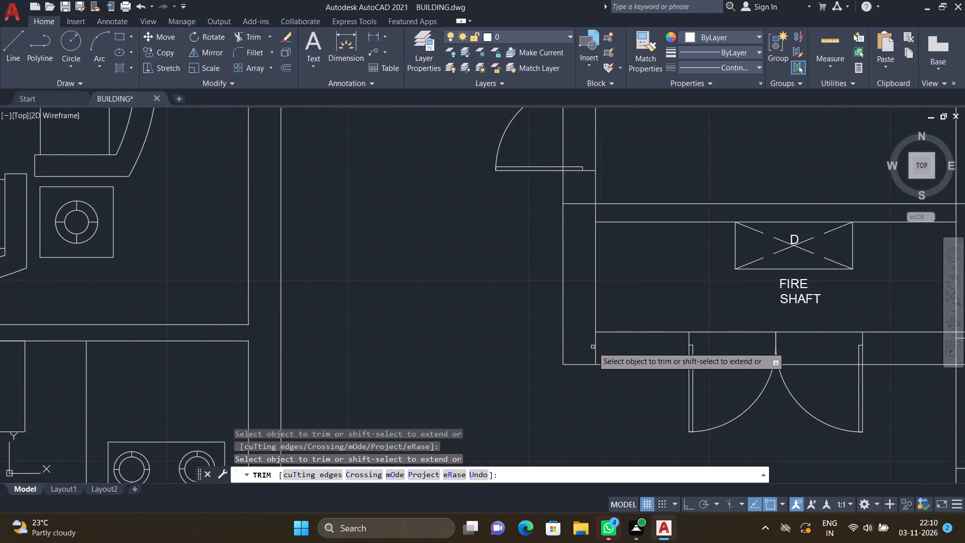
left_click(595, 348)
scroll(593, 345, "down", 2)
scroll(747, 352, "up", 1)
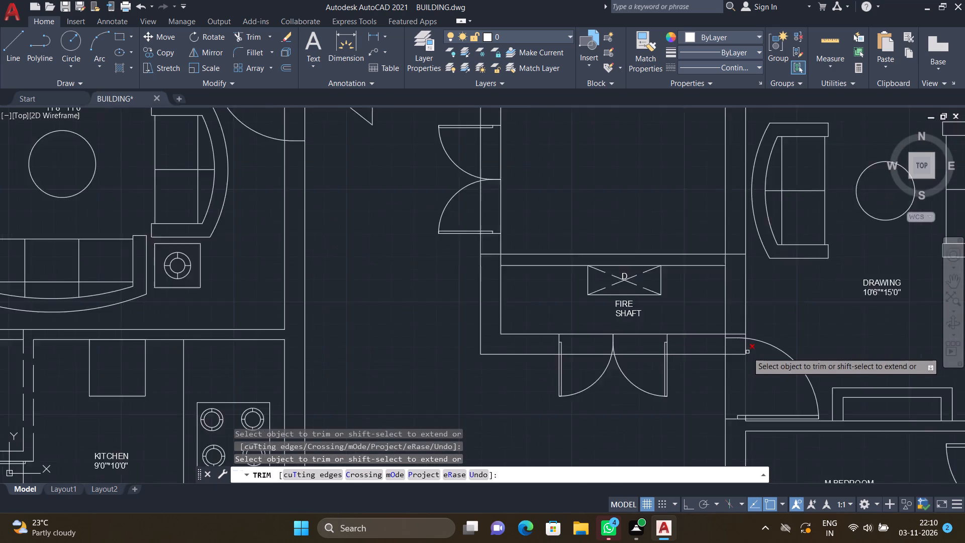
scroll(747, 352, "up", 1)
left_click(718, 323)
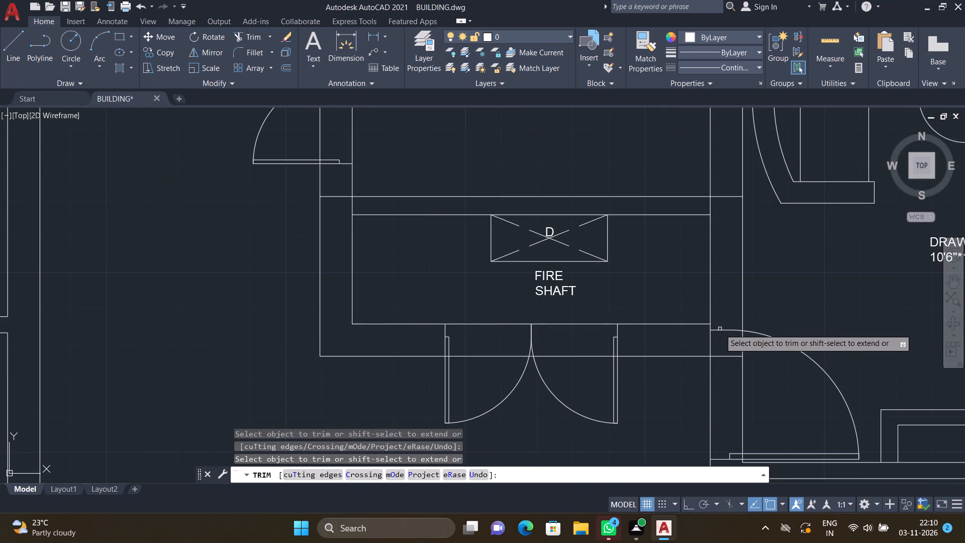
left_click(724, 356)
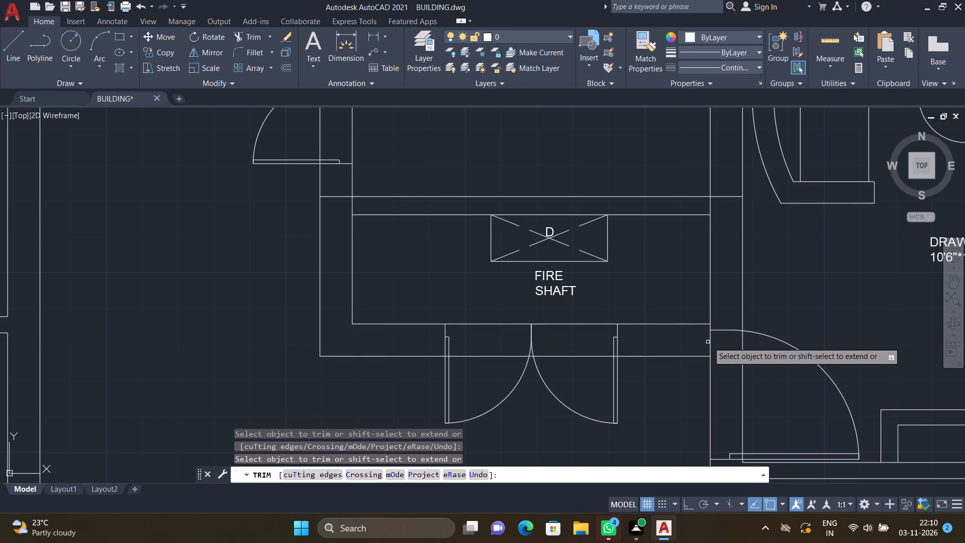
Trim the line crossing the side walls at both ends of the wall on the FIRE SHAFT's north side.
scroll(720, 282, "down", 1)
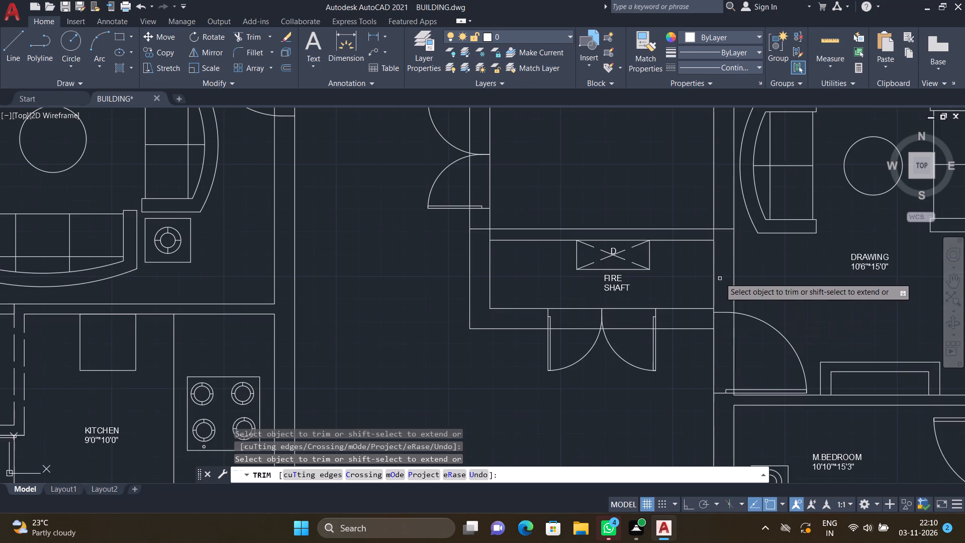
scroll(712, 204, "down", 1)
scroll(712, 225, "up", 3)
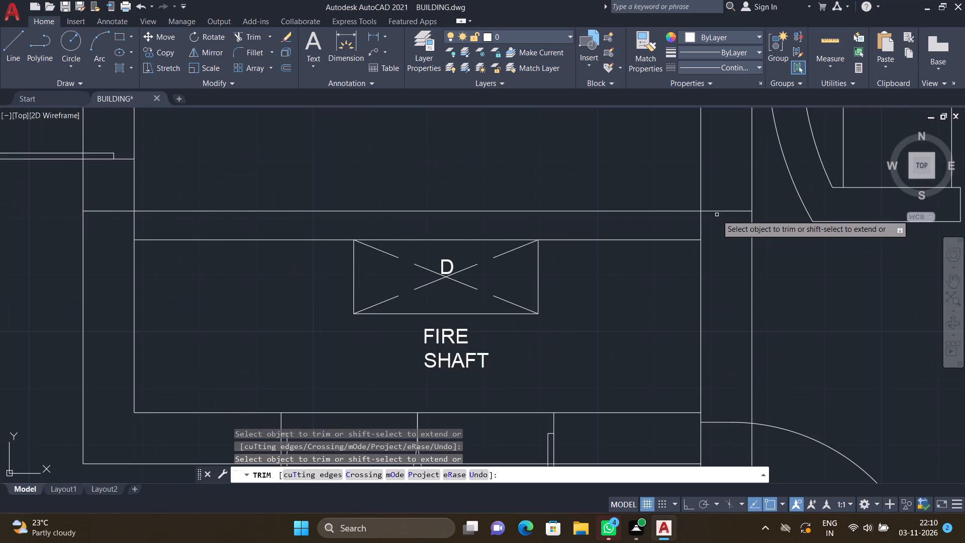
left_click(717, 212)
scroll(630, 242, "down", 2)
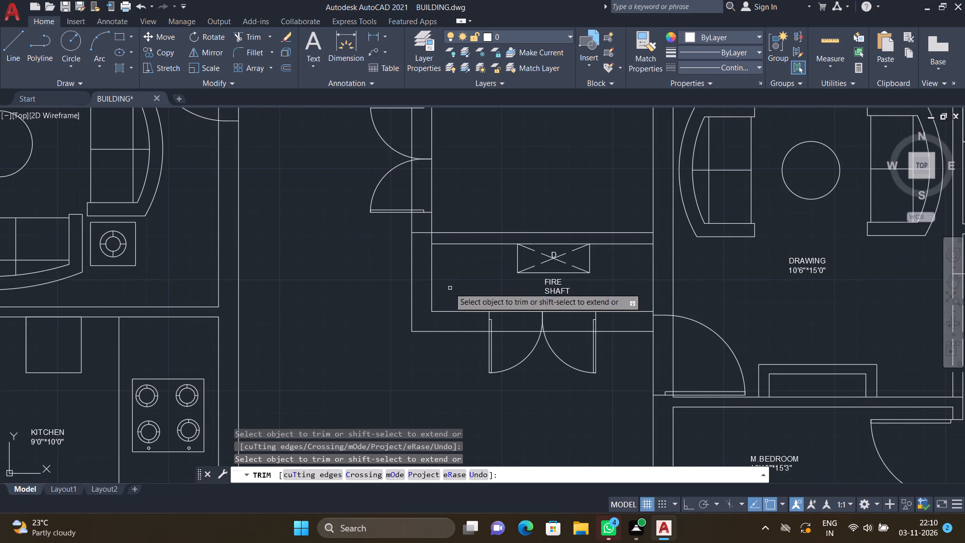
scroll(418, 236, "up", 1)
left_click(421, 230)
scroll(527, 263, "down", 3)
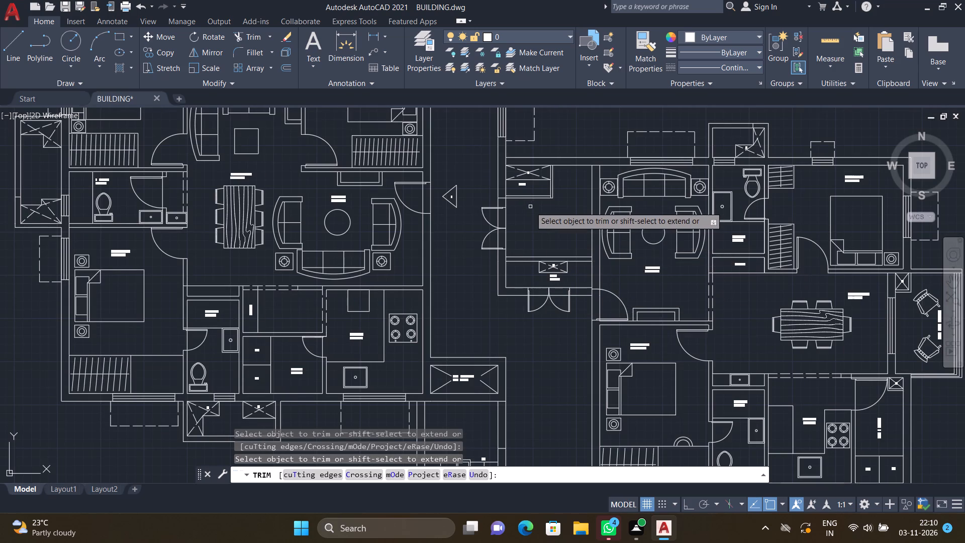
Trim the BEDROOM-1 south wall line where it crosses the top of the wall between LIVING/DINING and the balcony.
scroll(505, 197, "up", 2)
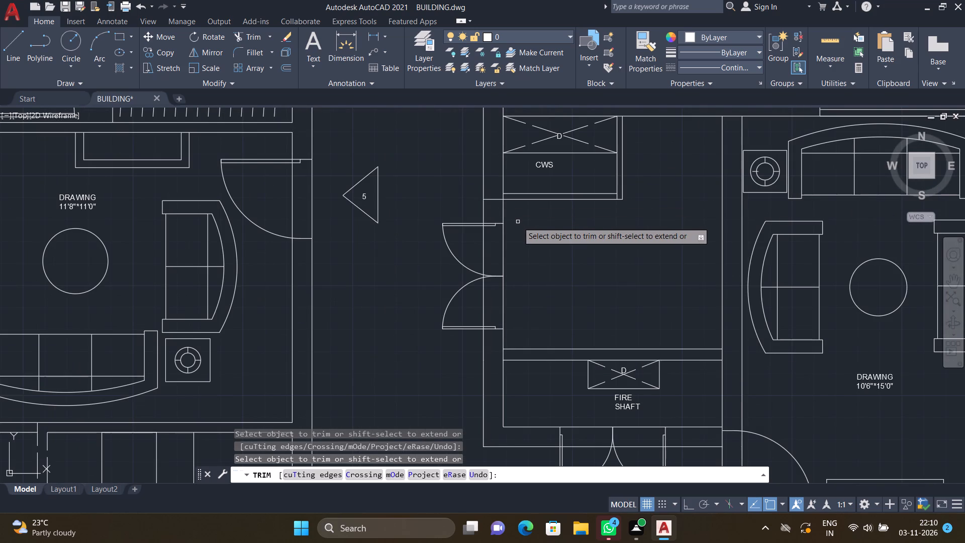
scroll(512, 243, "down", 2)
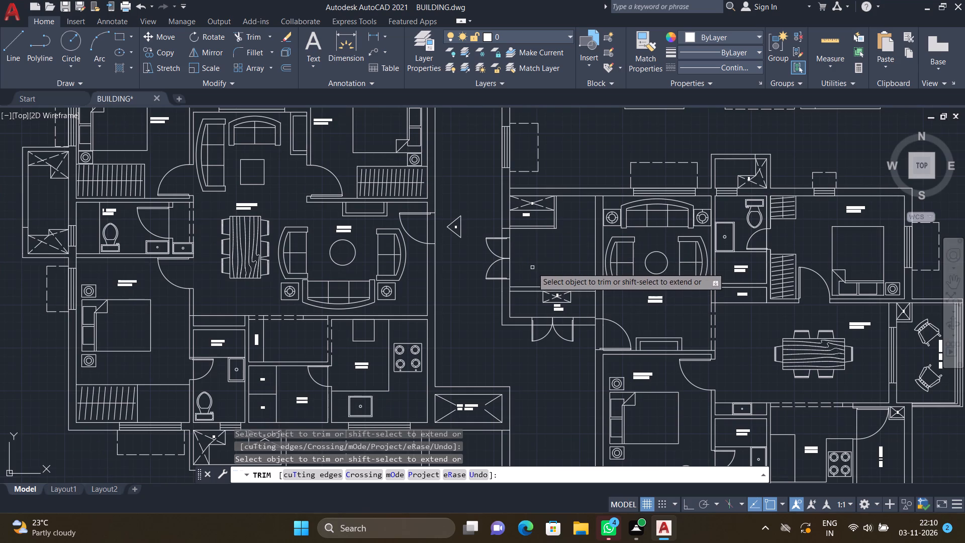
scroll(484, 282, "down", 2)
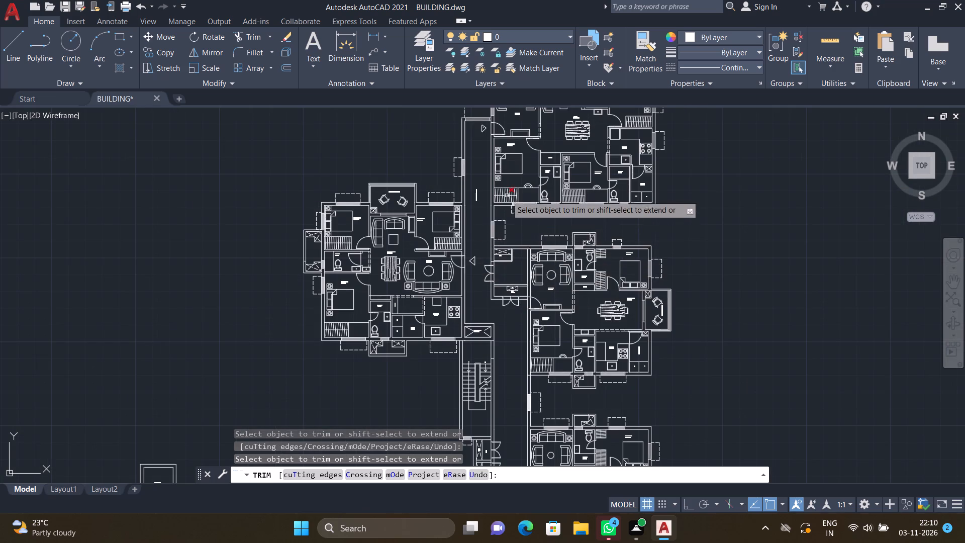
scroll(507, 197, "up", 3)
scroll(681, 295, "down", 3)
scroll(803, 301, "up", 2)
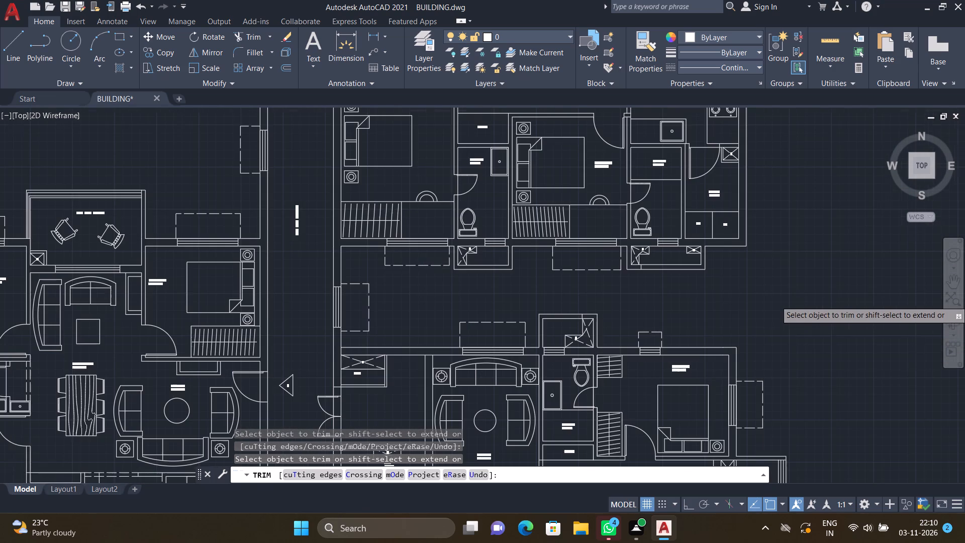
scroll(675, 372, "down", 2)
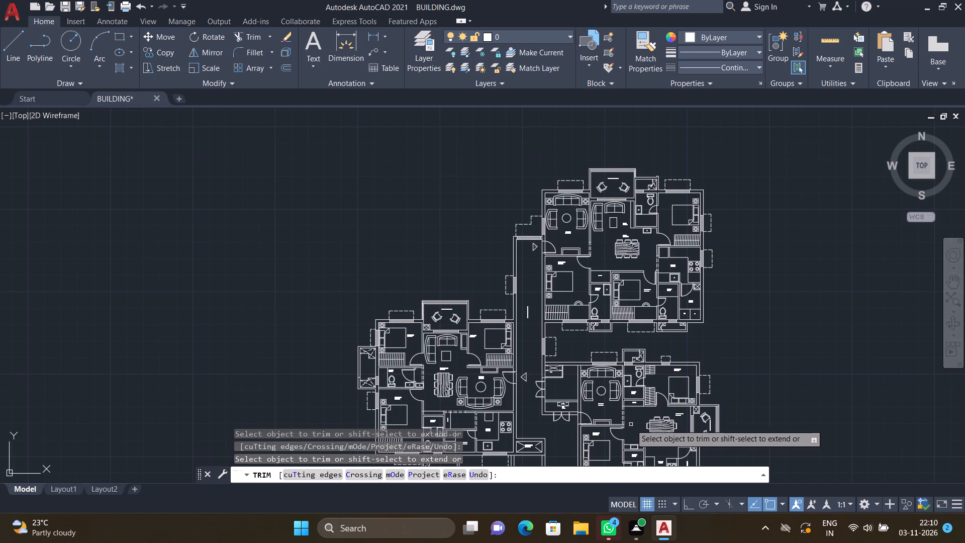
scroll(538, 395, "up", 2)
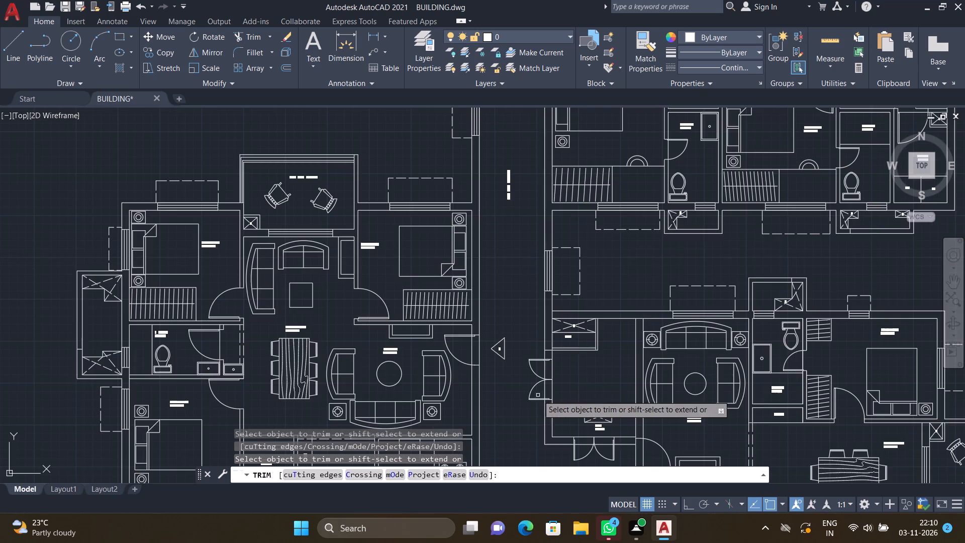
scroll(628, 385, "down", 2)
scroll(787, 411, "up", 2)
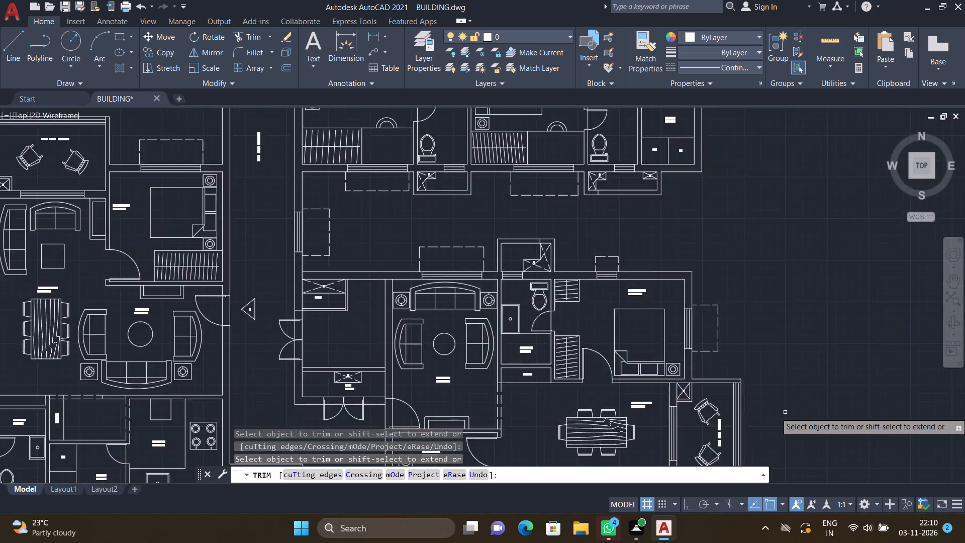
scroll(785, 412, "up", 1)
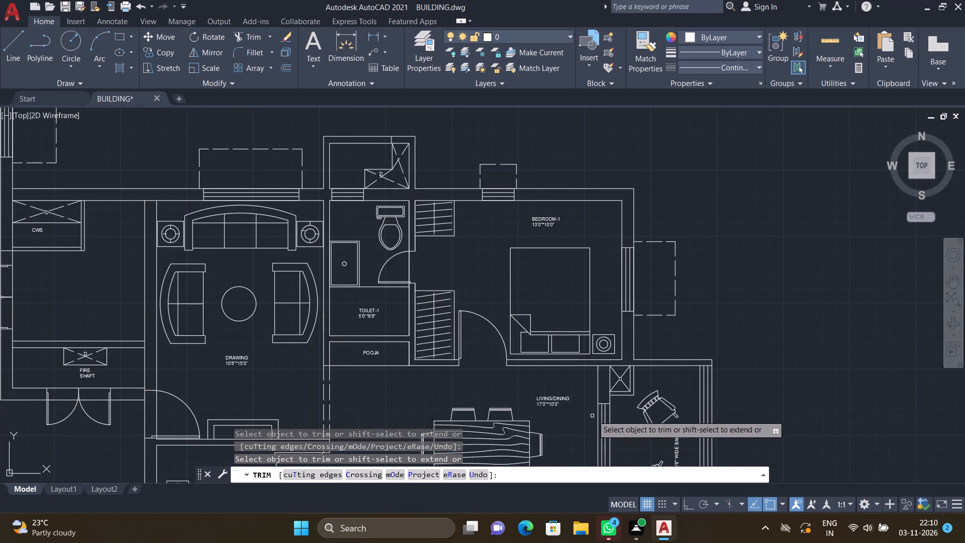
scroll(604, 373, "up", 2)
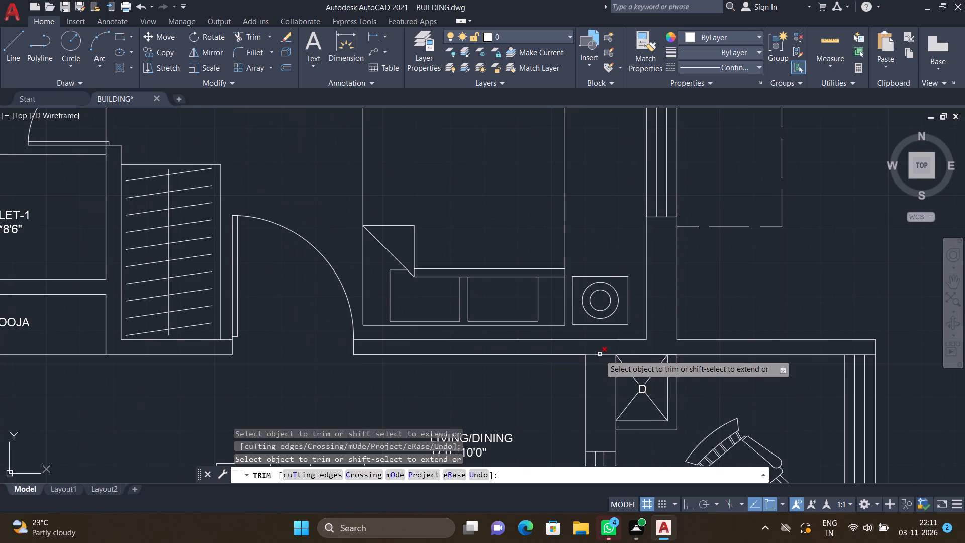
left_click(600, 354)
scroll(600, 364, "down", 5)
scroll(607, 414, "up", 4)
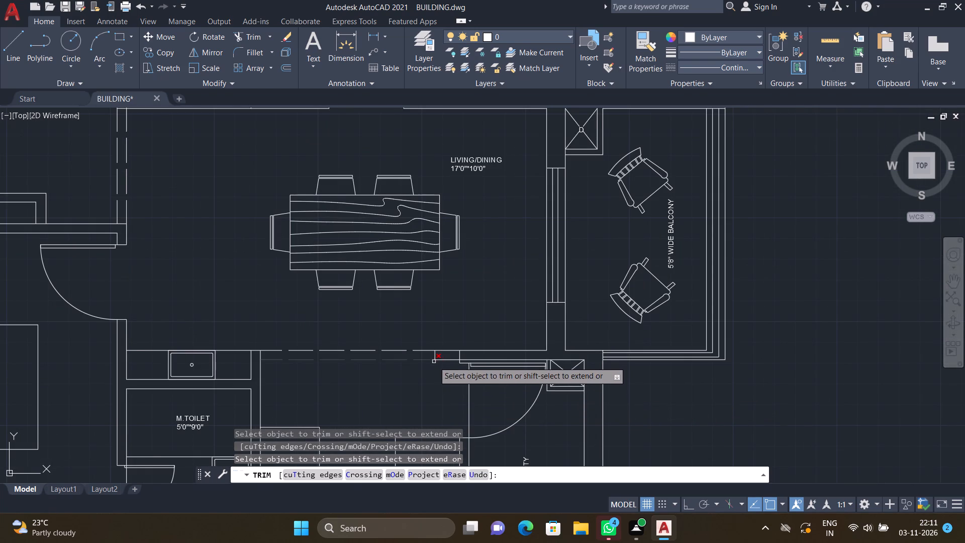
scroll(439, 377, "up", 1)
scroll(520, 394, "down", 3)
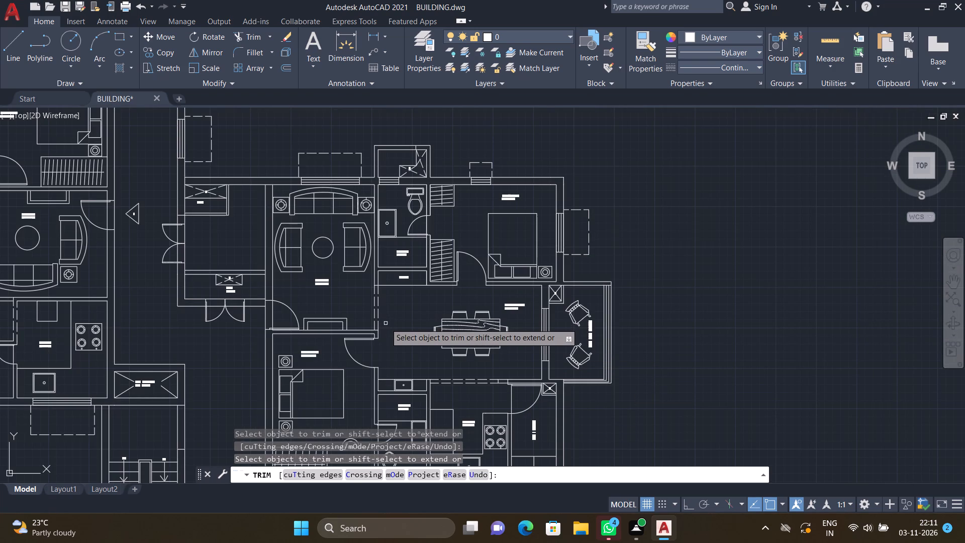
key("Escape")
Select the entire building plan and review its general properties, including the available lineweight options, then clear the selection.
scroll(376, 322, "down", 1)
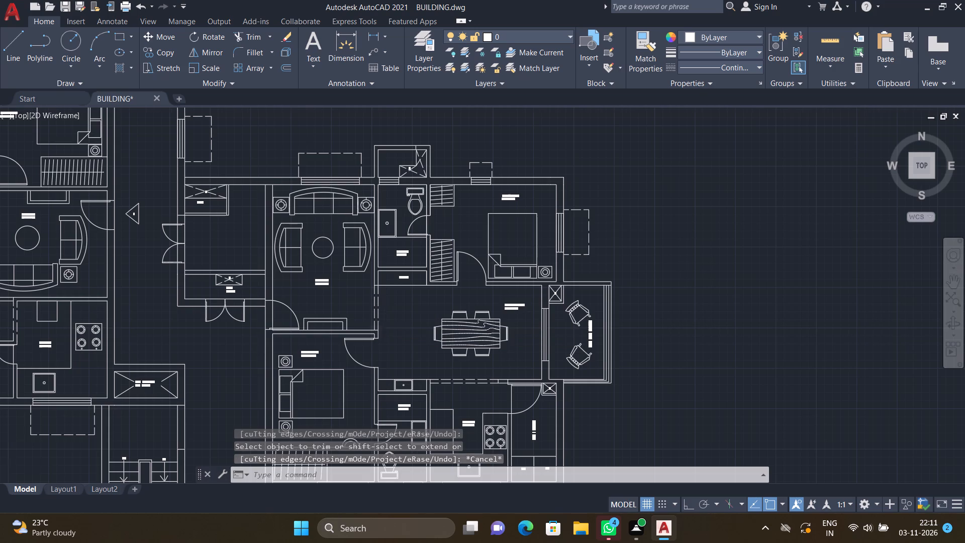
scroll(240, 286, "down", 2)
scroll(323, 340, "down", 3)
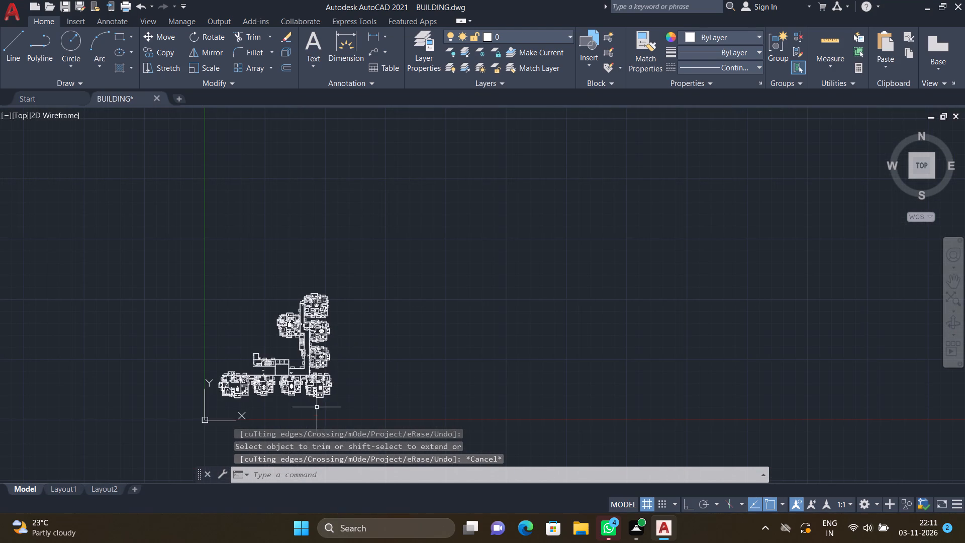
scroll(252, 372, "up", 5)
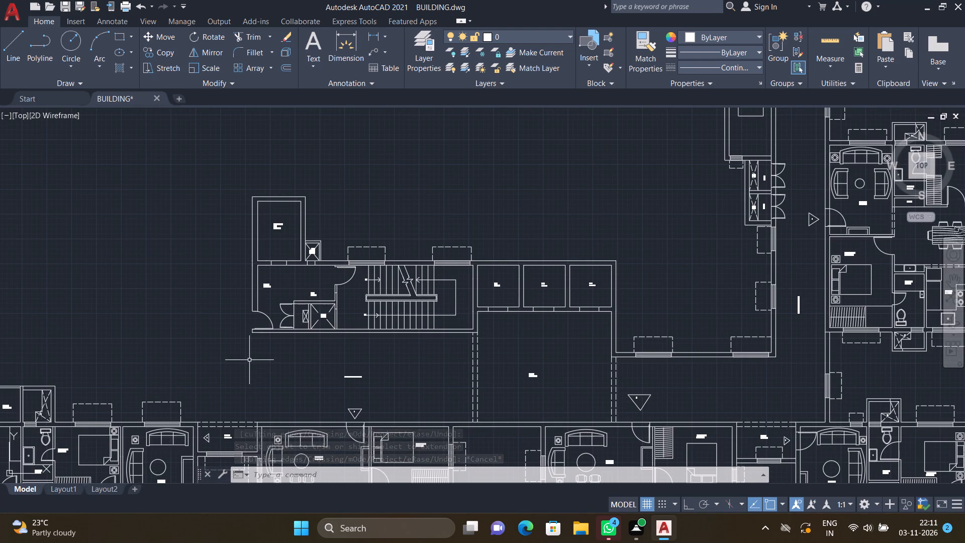
scroll(503, 379, "down", 3)
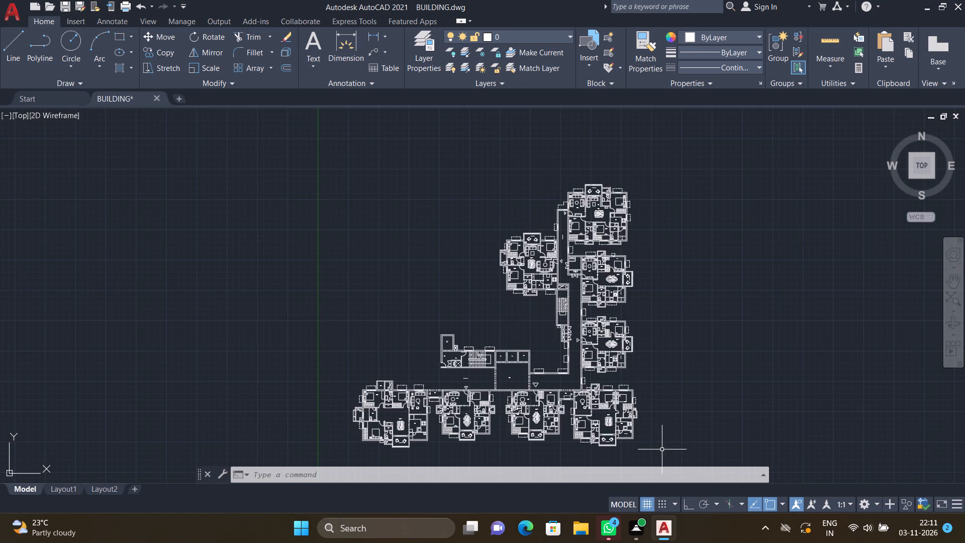
left_click(662, 452)
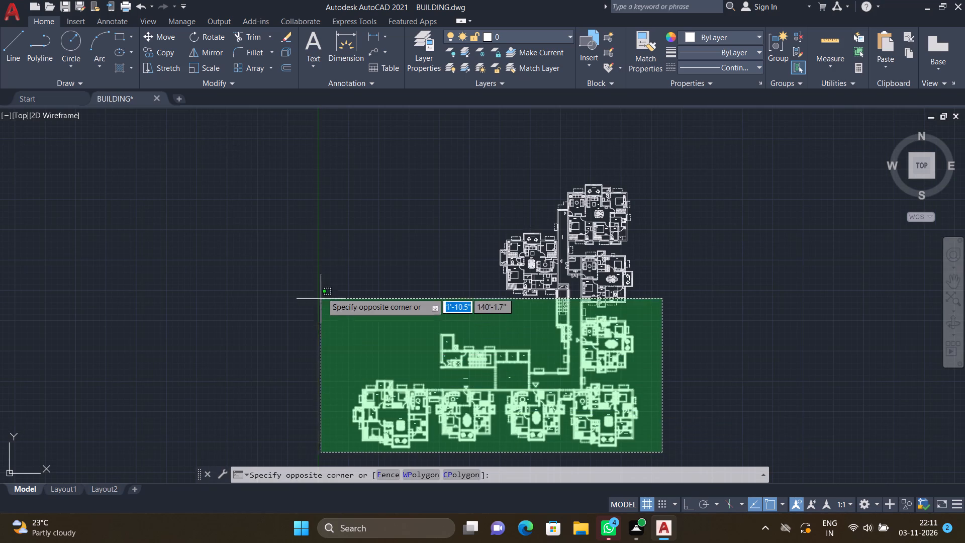
left_click(328, 158)
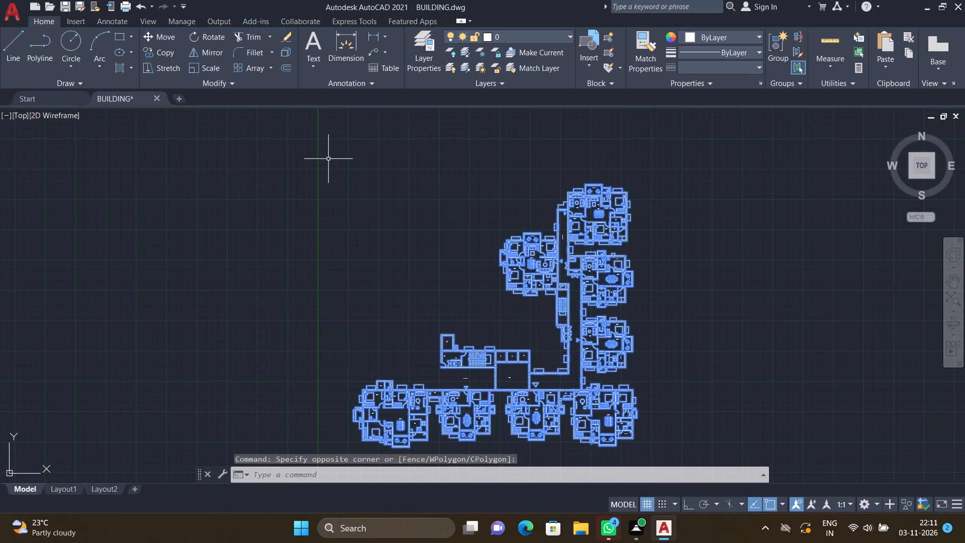
type("PR")
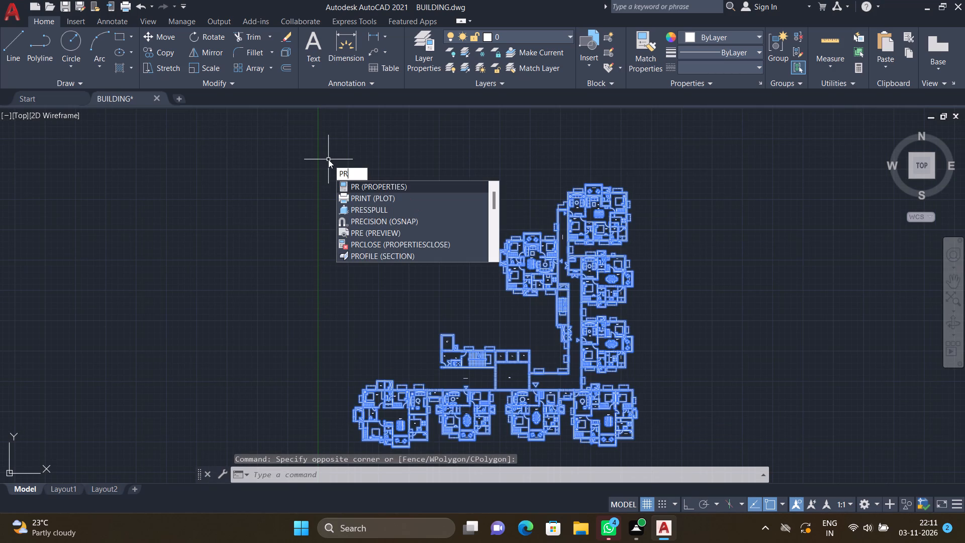
key("Return")
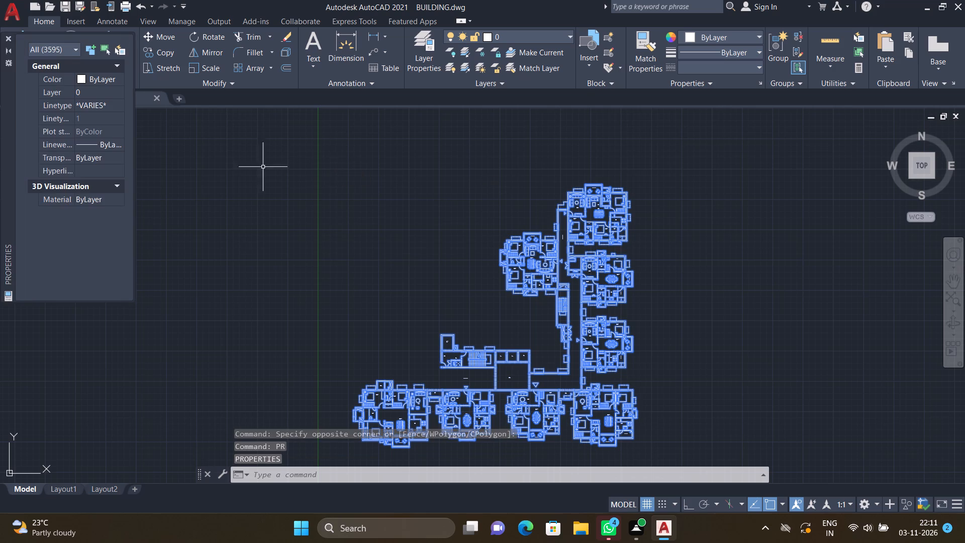
scroll(62, 112, "up", 1)
left_click(96, 141)
left_click(112, 141)
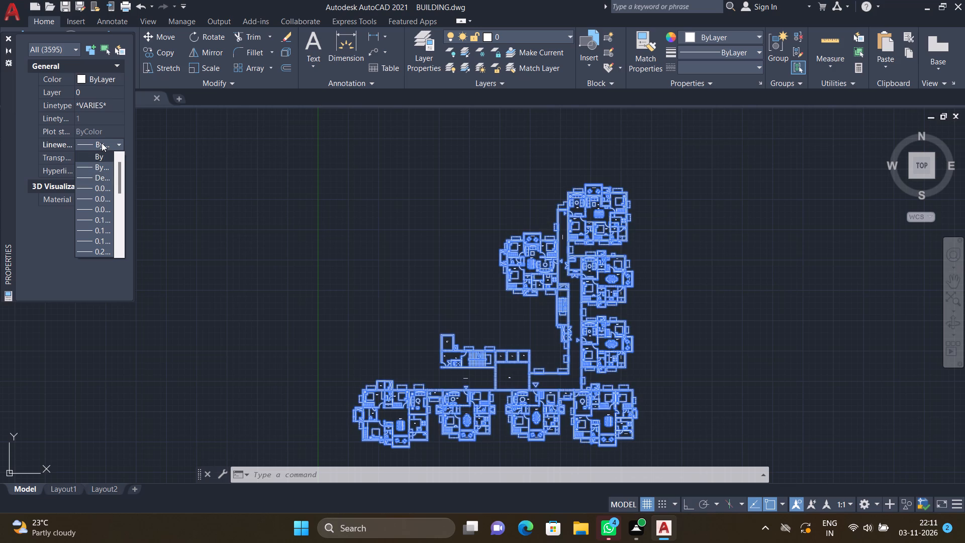
left_click(109, 141)
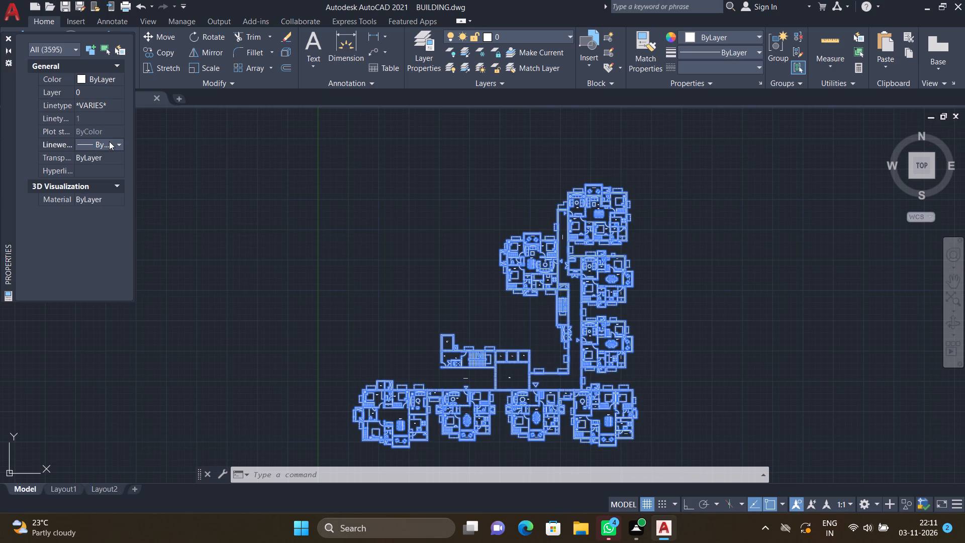
scroll(85, 141, "up", 2)
left_click(95, 139)
scroll(102, 159, "up", 3)
left_click(101, 152)
left_click(6, 36)
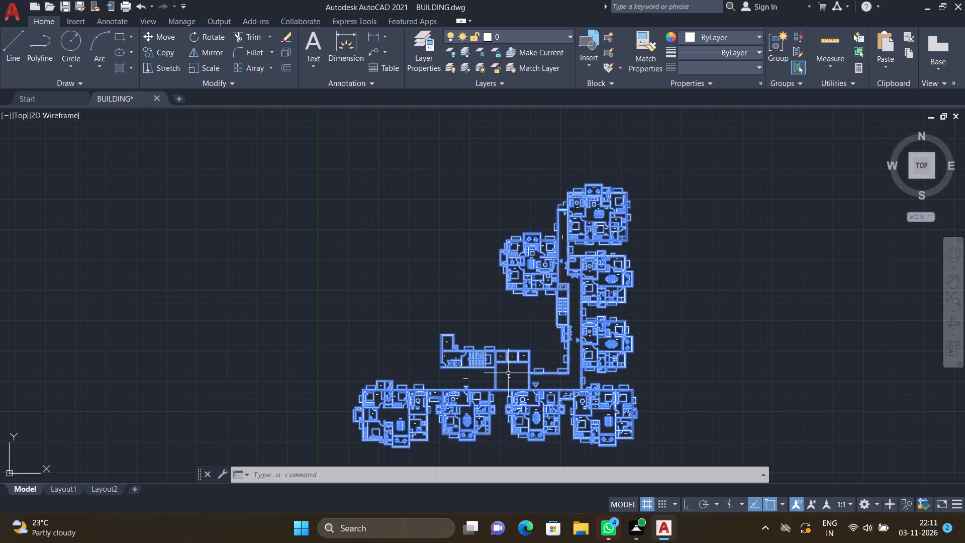
key("Escape")
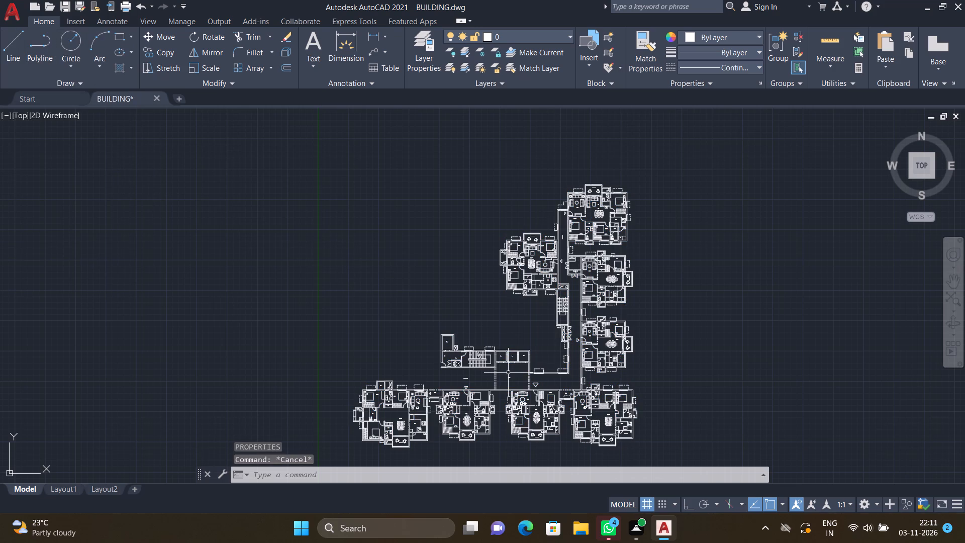
Save the BUILDING drawing.
key("ctrl+s")
key("ctrl+s")
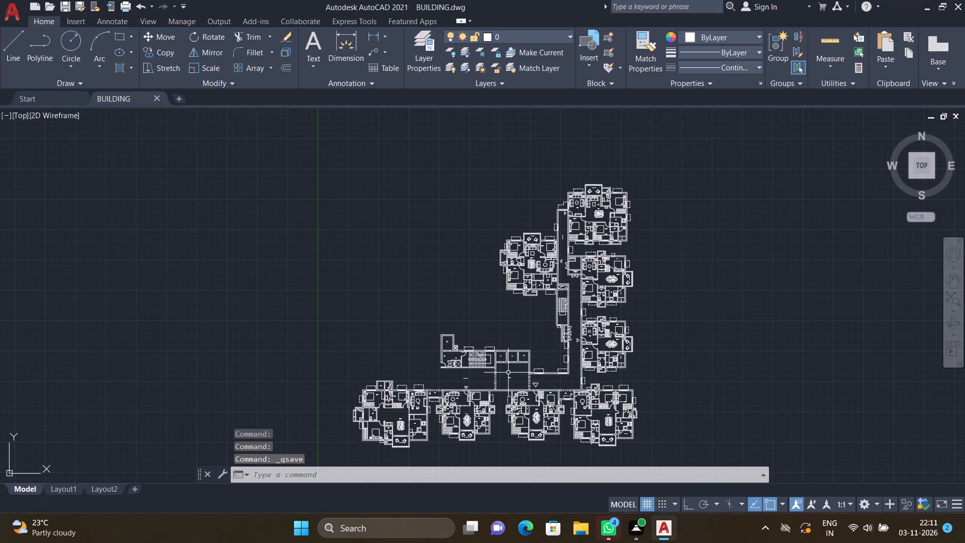
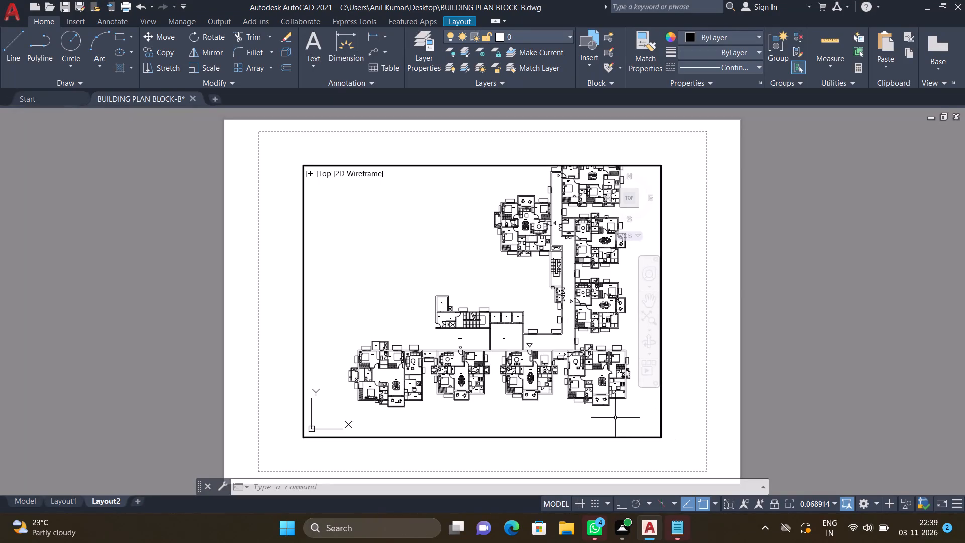
Review Layout2's single-sheet plot settings and close them without plotting.
scroll(553, 400, "down", 2)
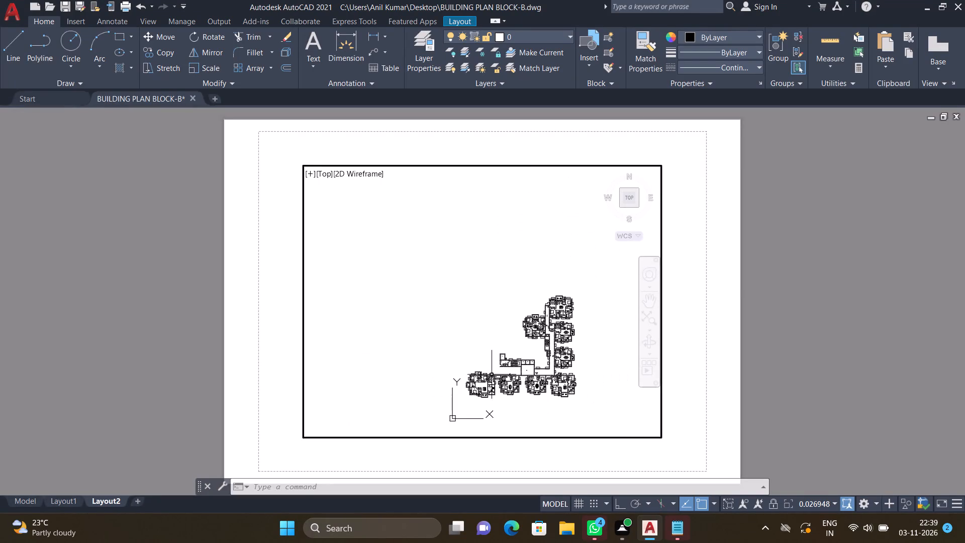
scroll(536, 406, "up", 2)
scroll(486, 391, "down", 1)
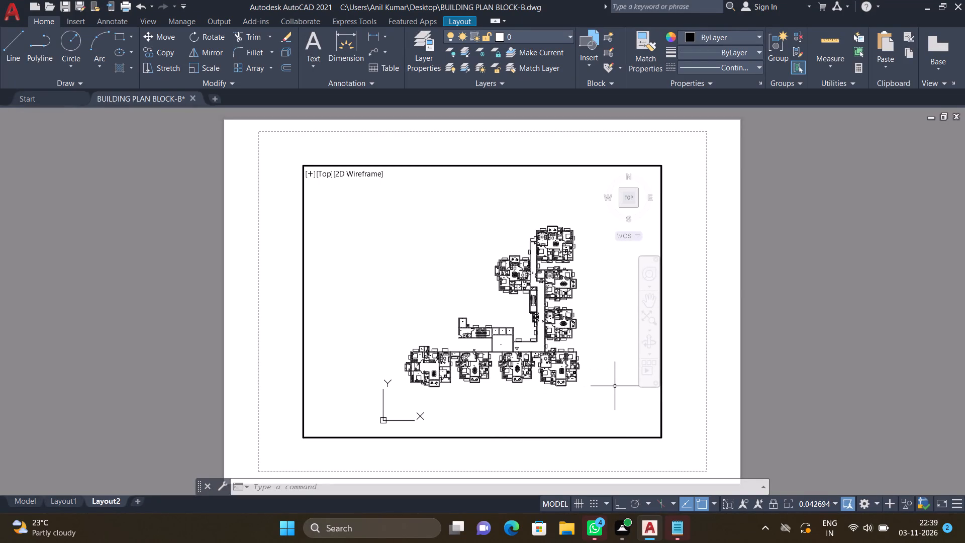
key("ctrl+p")
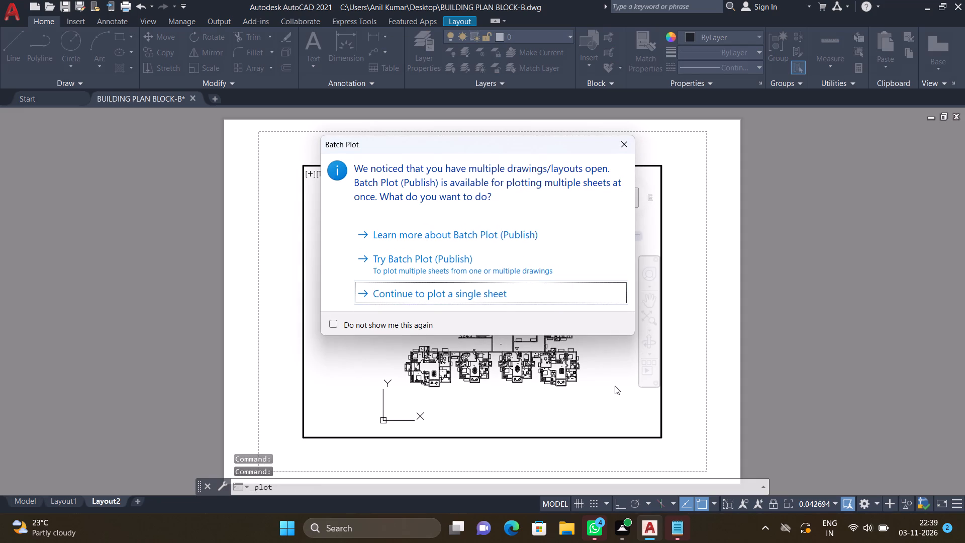
left_click(487, 292)
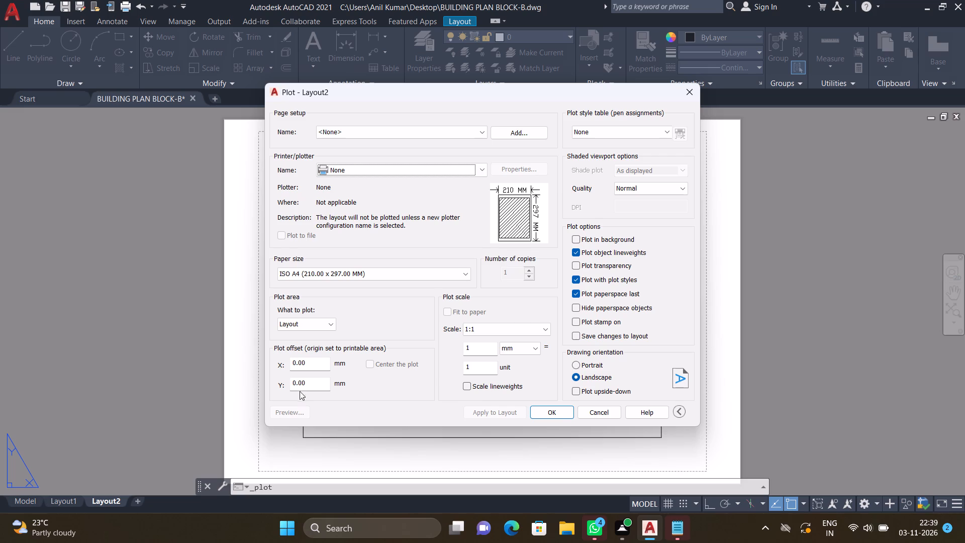
left_click(693, 92)
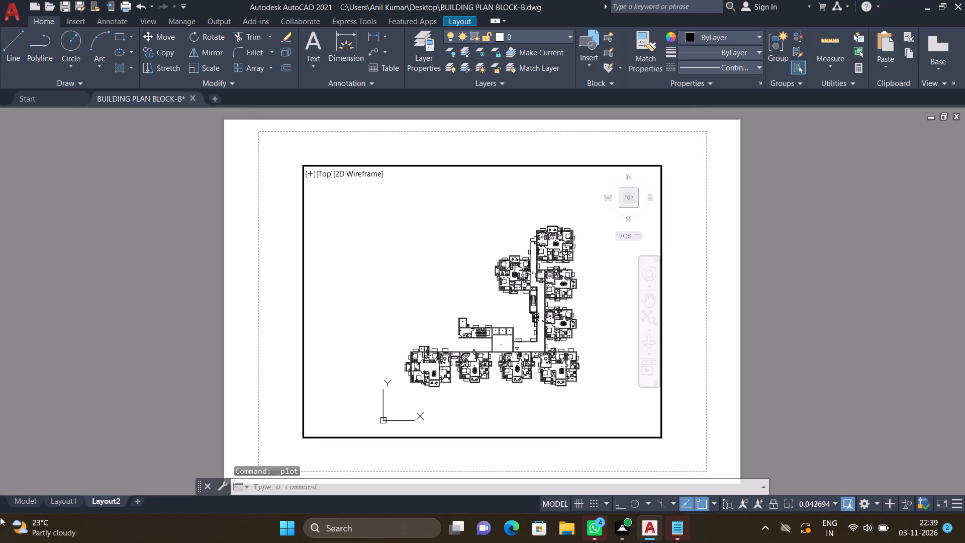
Add a new layout after Layout2 and delete its default viewport so the sheet is empty.
left_click(17, 500)
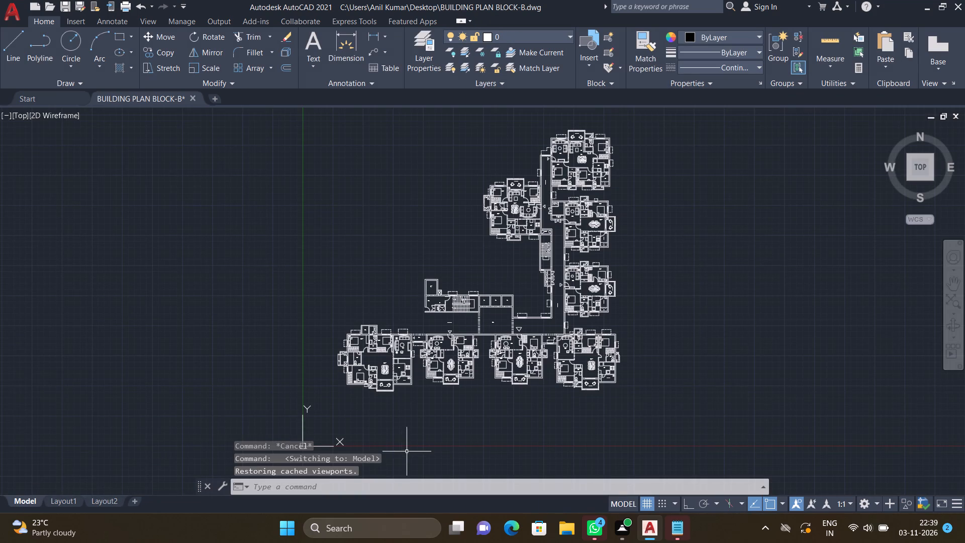
left_click(134, 498)
left_click(148, 497)
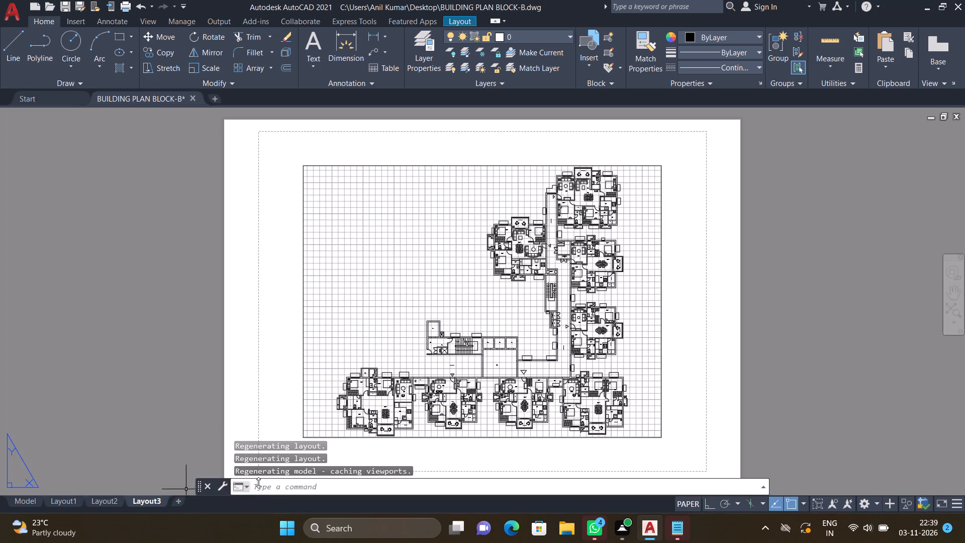
left_click(692, 450)
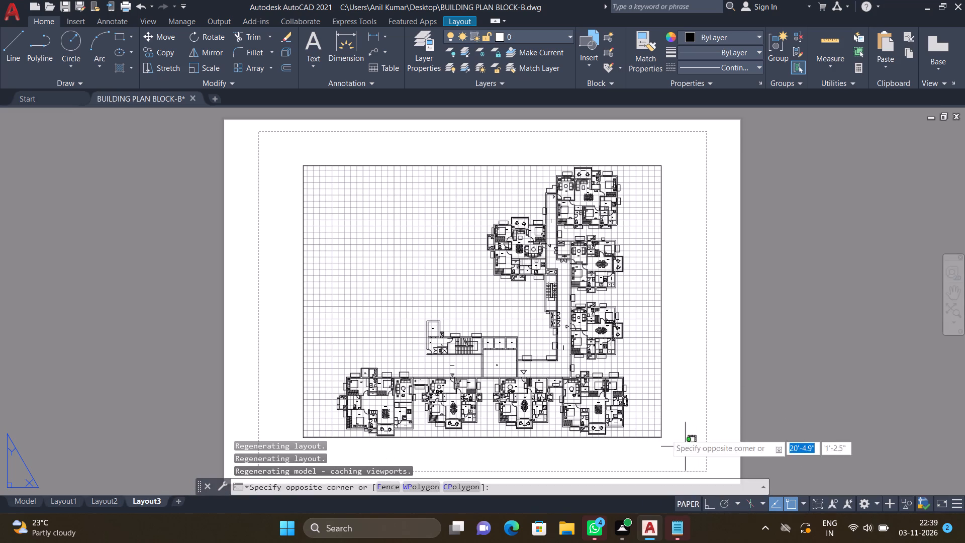
left_click(287, 158)
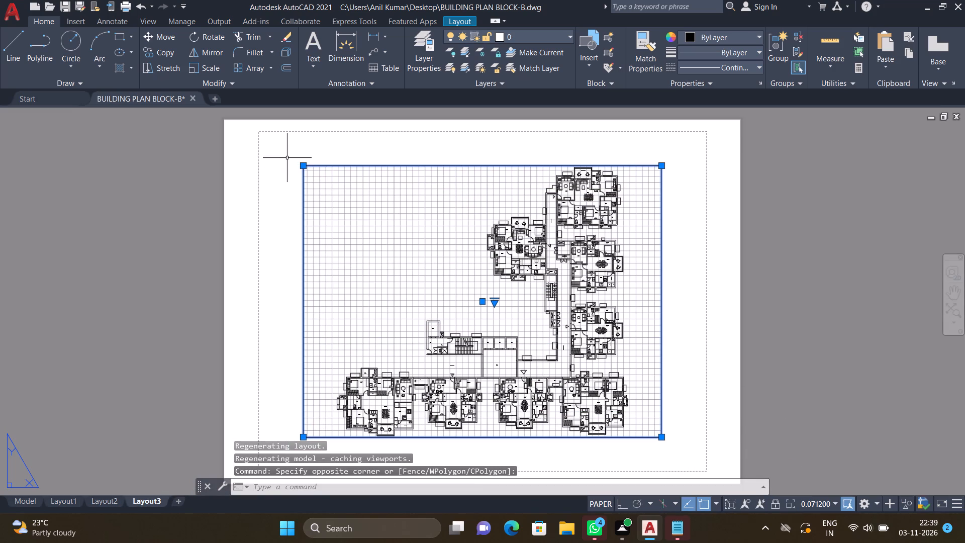
key("Delete")
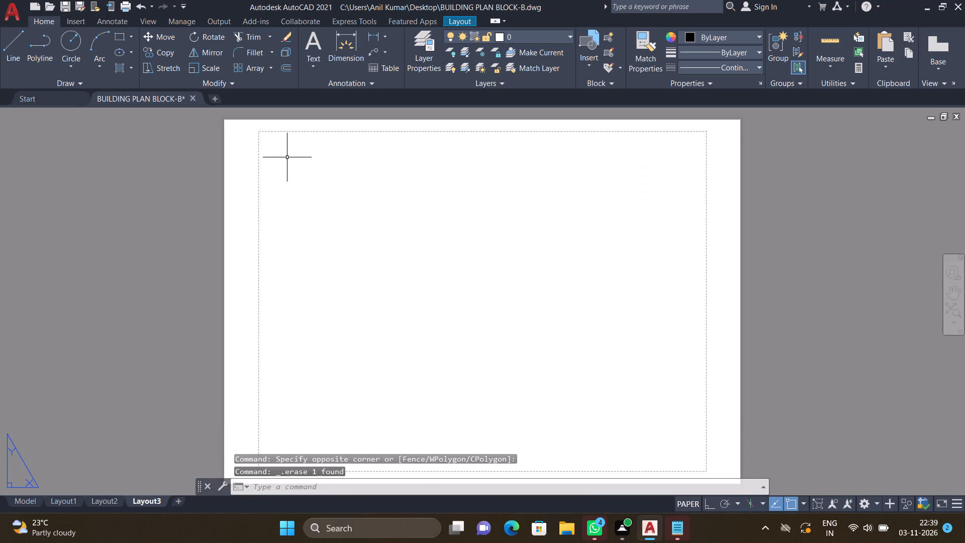
right_click(447, 319)
key("Escape")
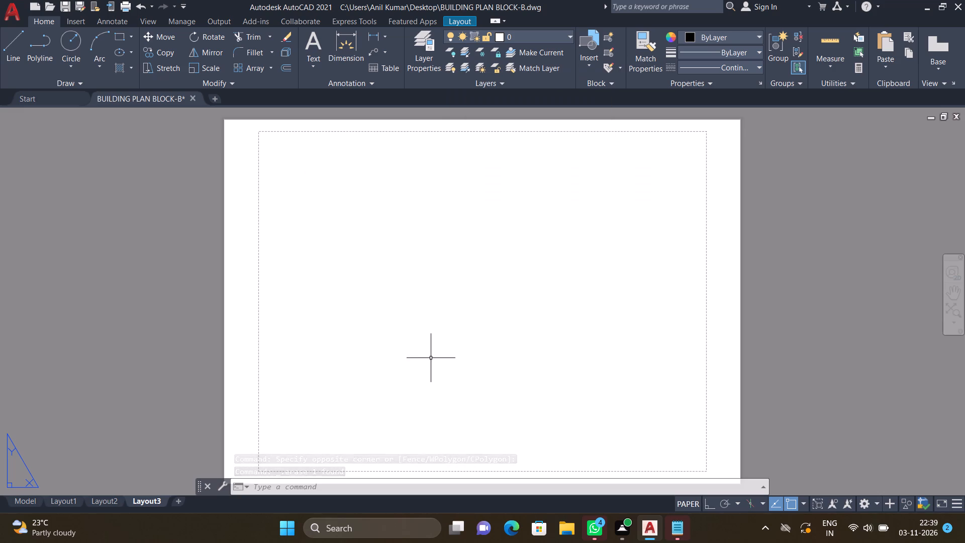
Modify the new layout's page setup to use the DWG To PDF.pc3 plotter and the monochrome.ctb plot style table.
right_click(144, 499)
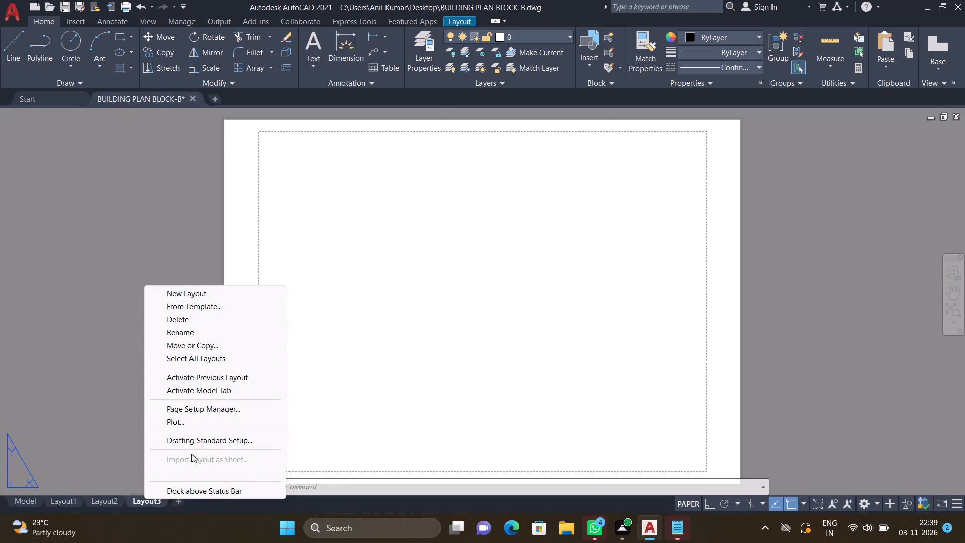
left_click(201, 409)
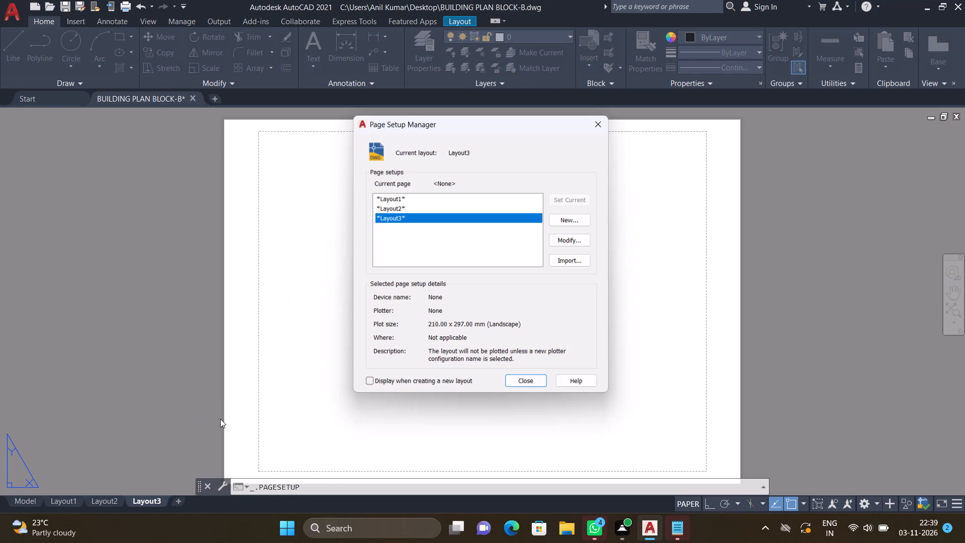
left_click(569, 236)
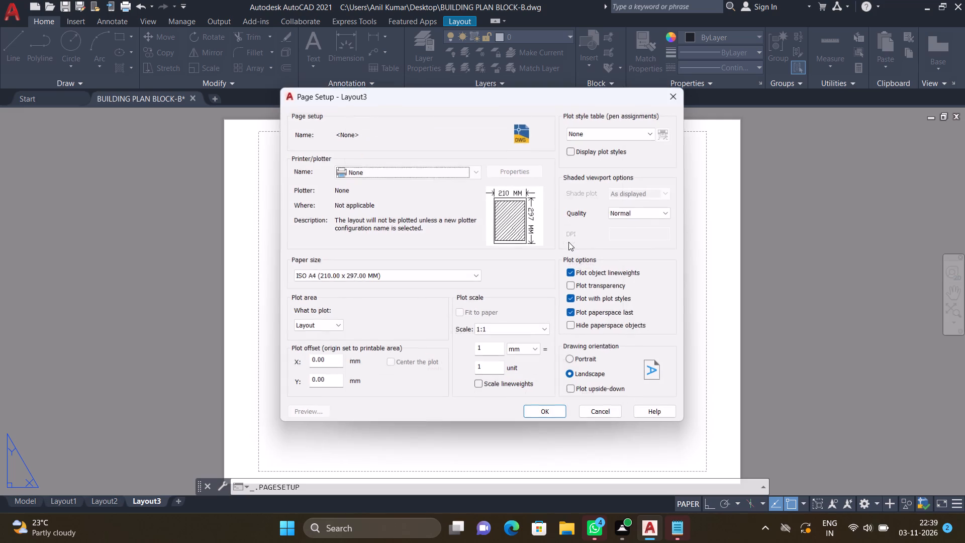
left_click(365, 173)
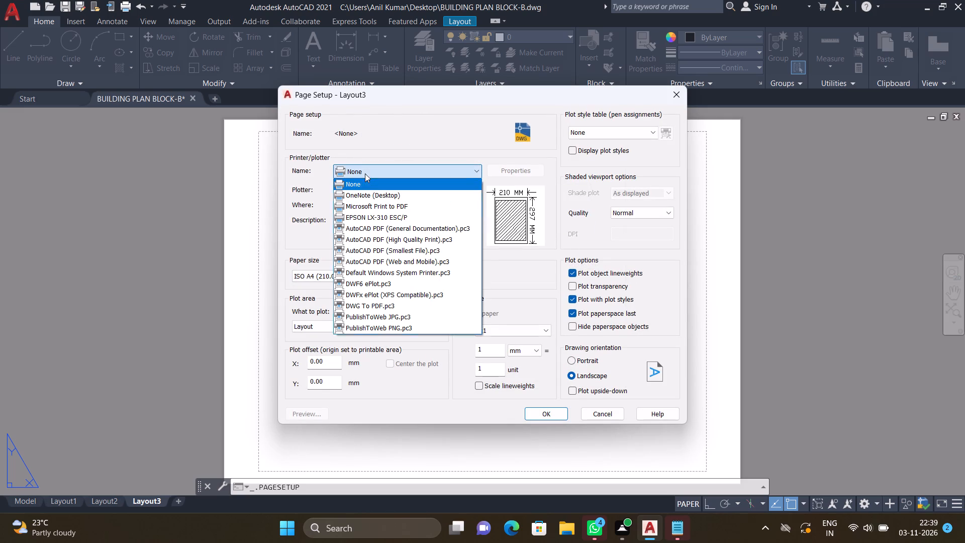
left_click(361, 305)
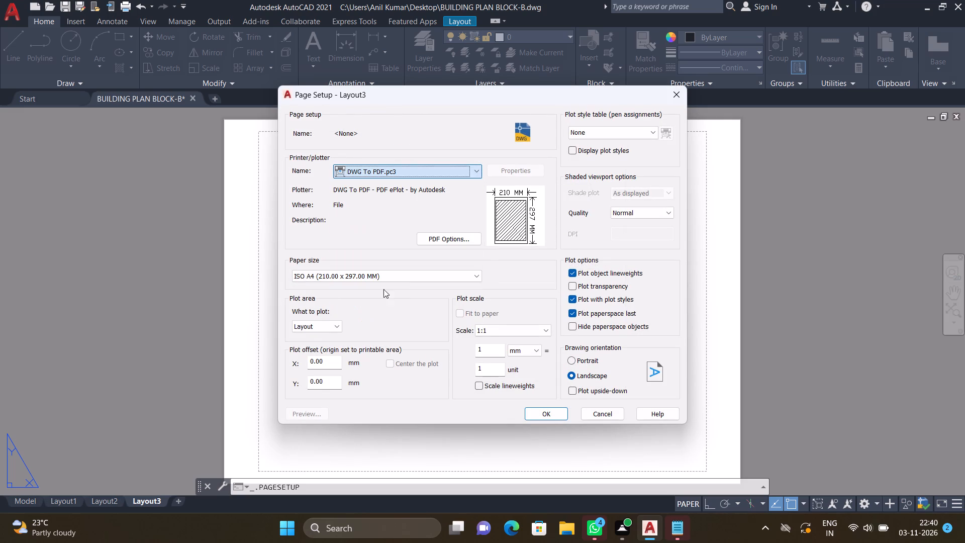
left_click(607, 129)
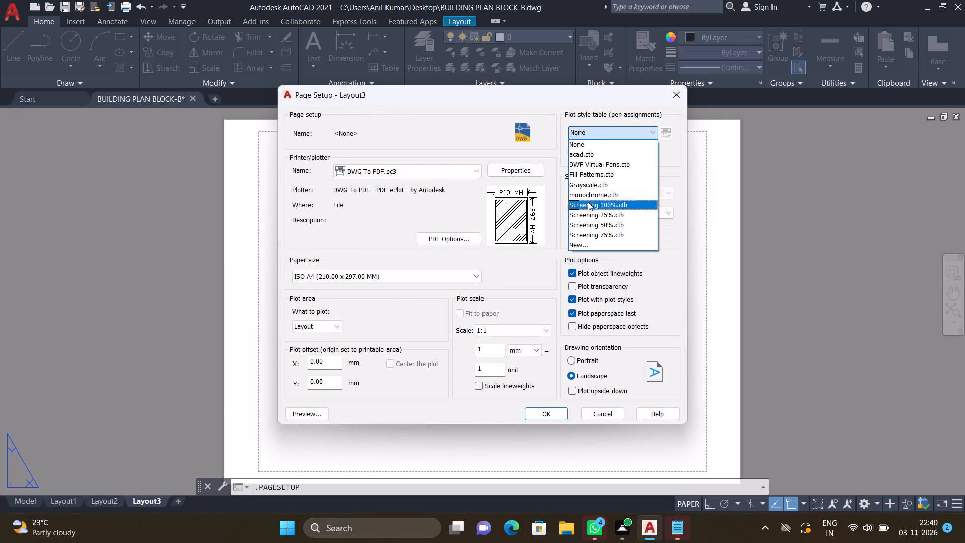
left_click(587, 196)
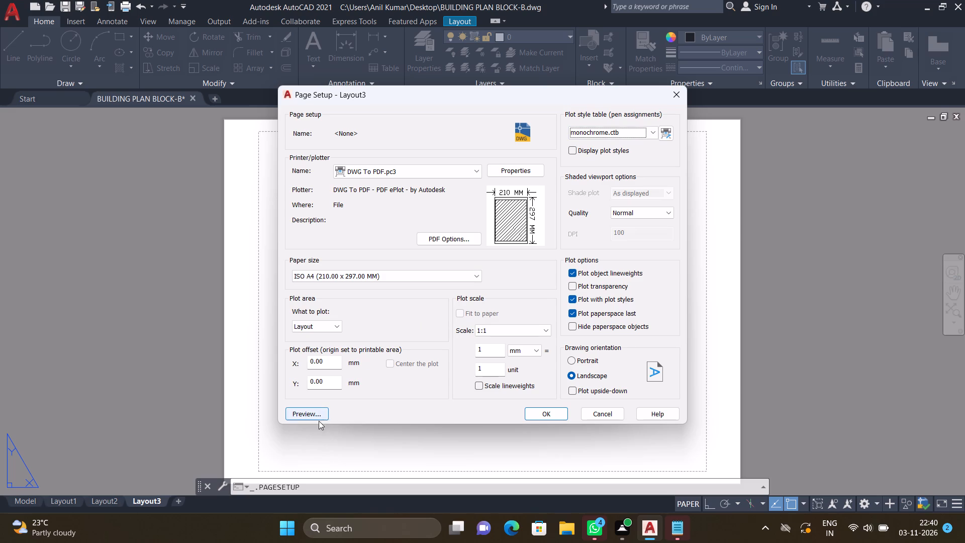
left_click(544, 413)
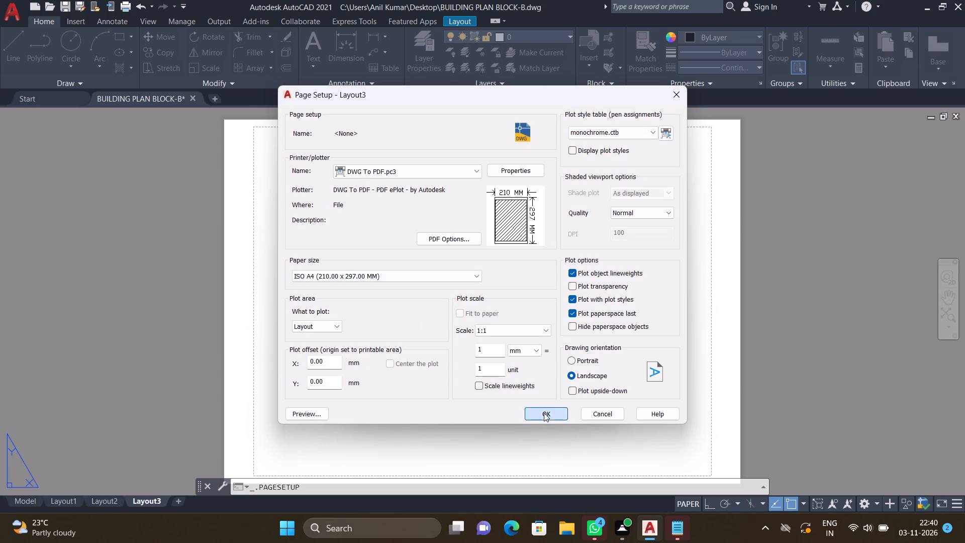
left_click(527, 387)
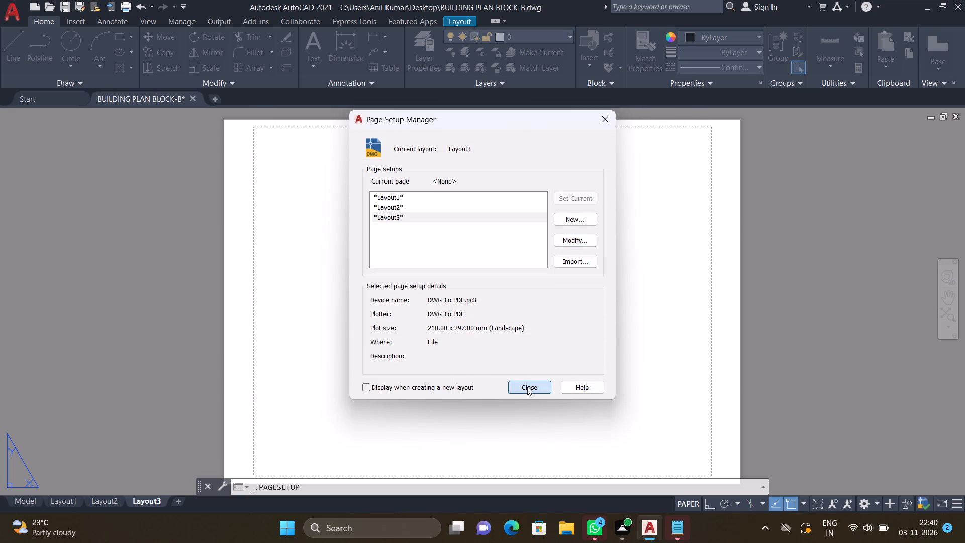
Create a rectangular viewport with MVIEW spanning the sheet from its lower-right to its upper-left printable corner.
type("MV")
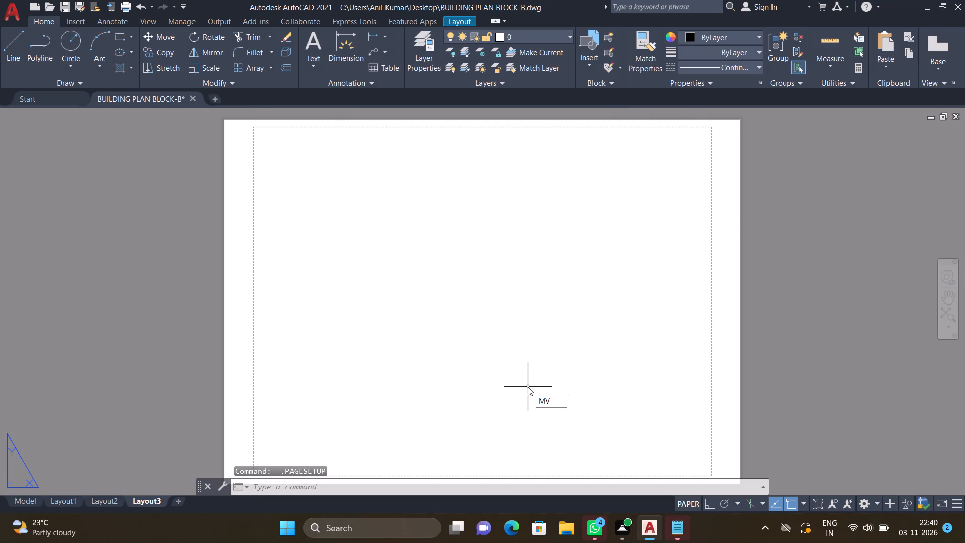
key("Return")
scroll(528, 403, "down", 4)
scroll(608, 439, "up", 2)
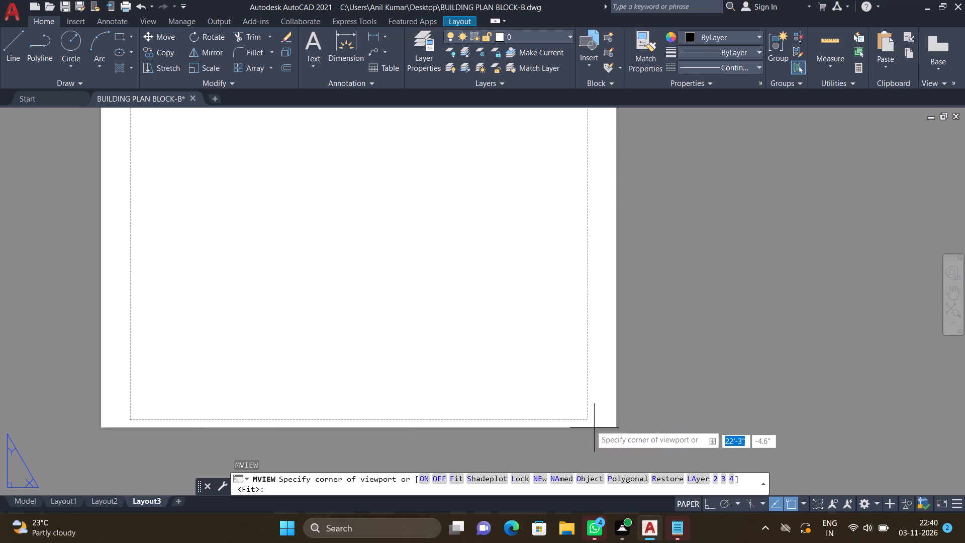
left_click(590, 424)
scroll(370, 329, "down", 3)
scroll(258, 239, "up", 3)
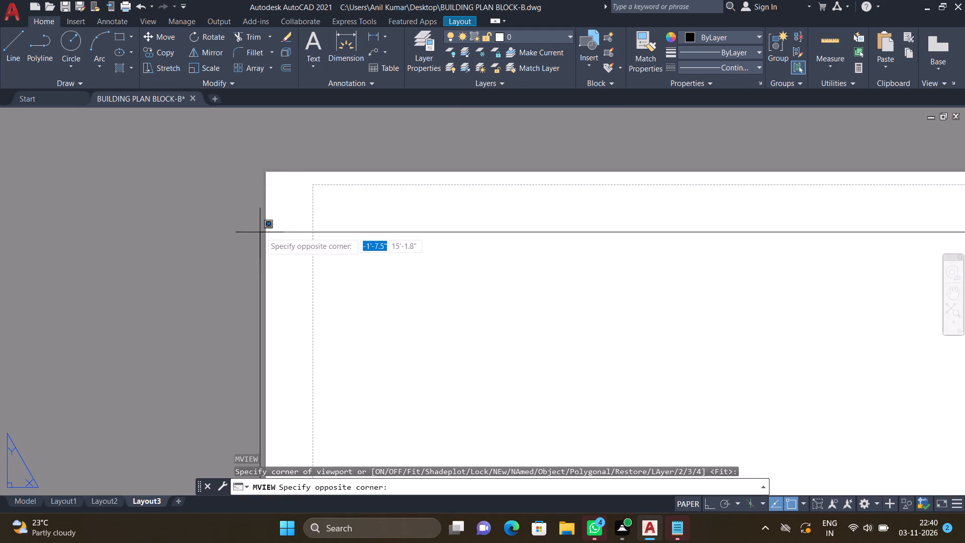
left_click(284, 180)
Activate the new viewport, turn off its grid and rescale the building plan to about 0.0568 so it fits inside.
scroll(367, 238, "down", 1)
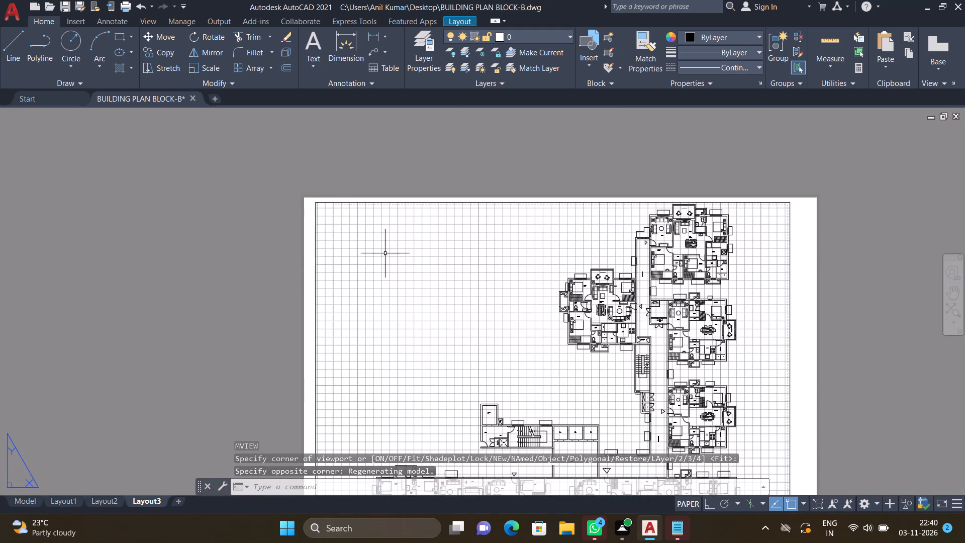
double_click(385, 258)
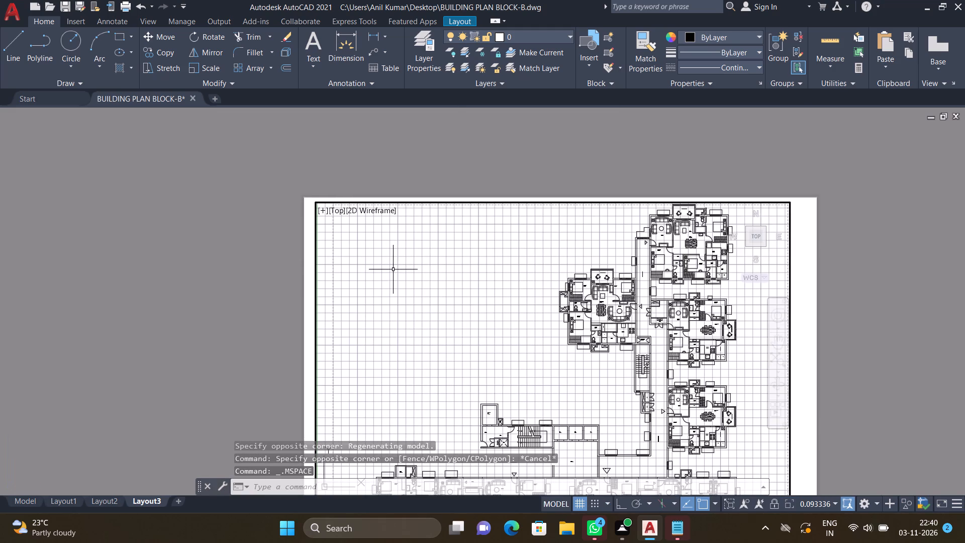
key("F7")
scroll(393, 269, "down", 3)
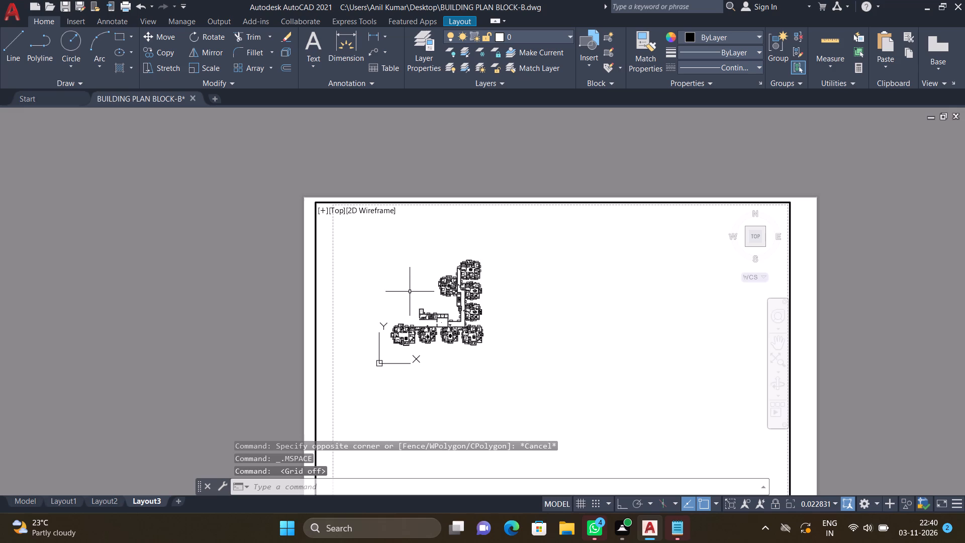
scroll(399, 310, "up", 1)
scroll(446, 336, "down", 1)
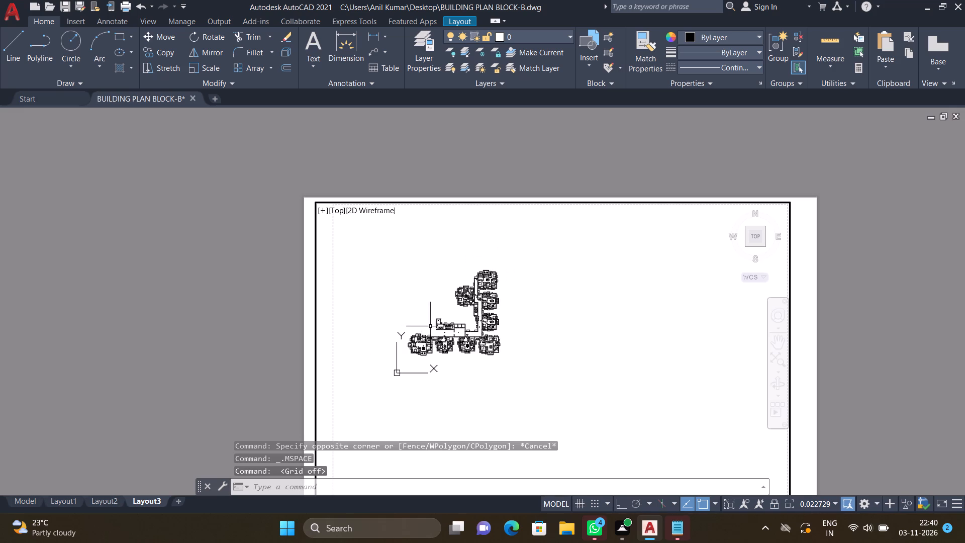
scroll(414, 315, "up", 3)
scroll(429, 309, "down", 2)
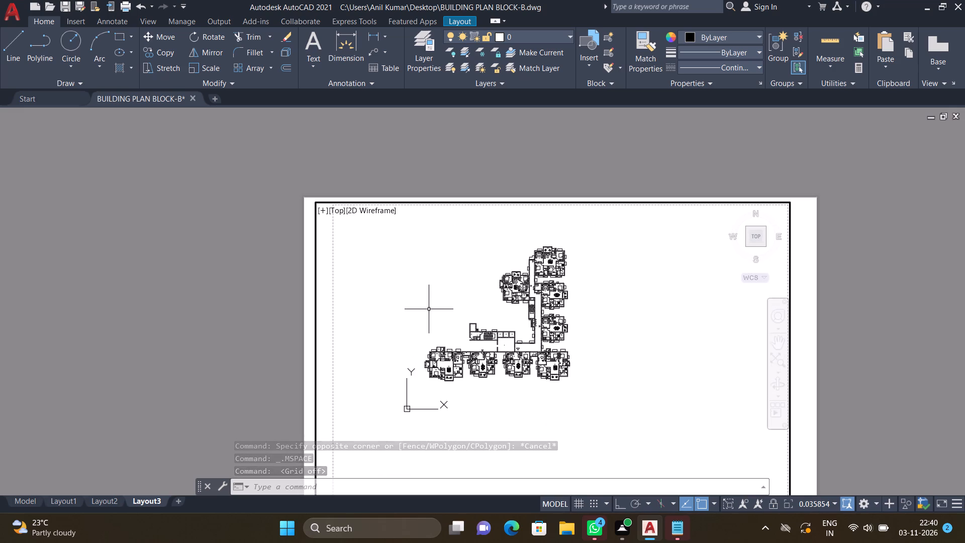
scroll(416, 311, "up", 1)
scroll(451, 336, "down", 1)
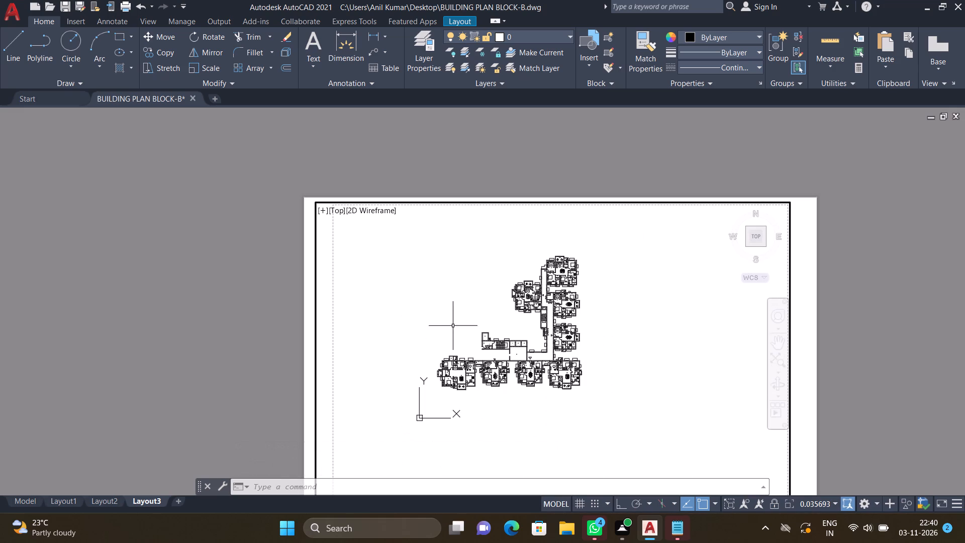
scroll(437, 309, "up", 1)
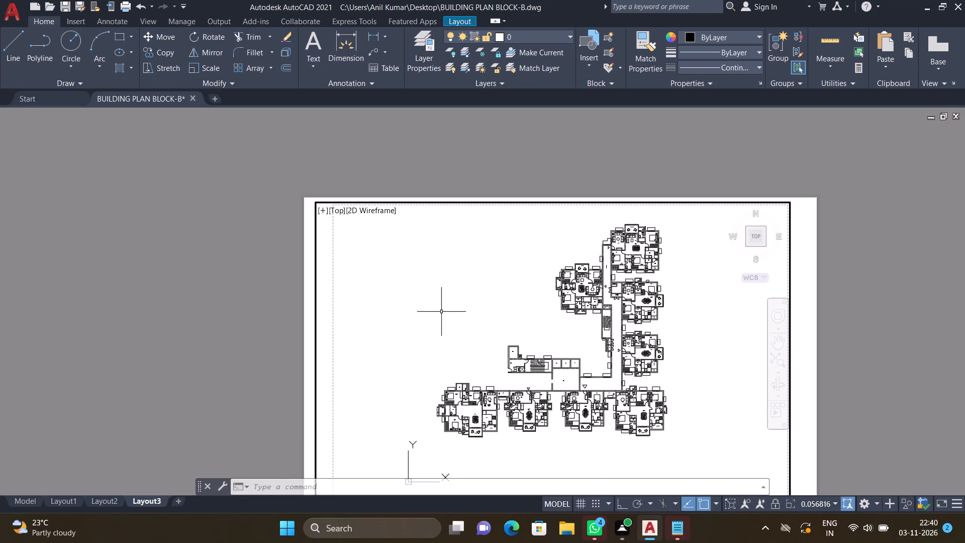
Preview the new layout's single-sheet plot with the DWG To PDF plotter, then return to the plot settings.
key("ctrl+p")
left_click(448, 287)
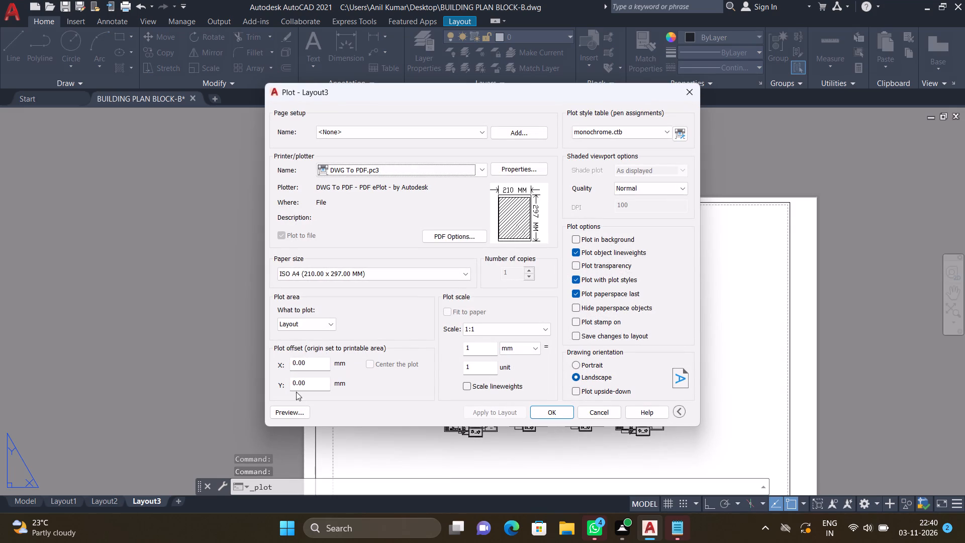
left_click(290, 411)
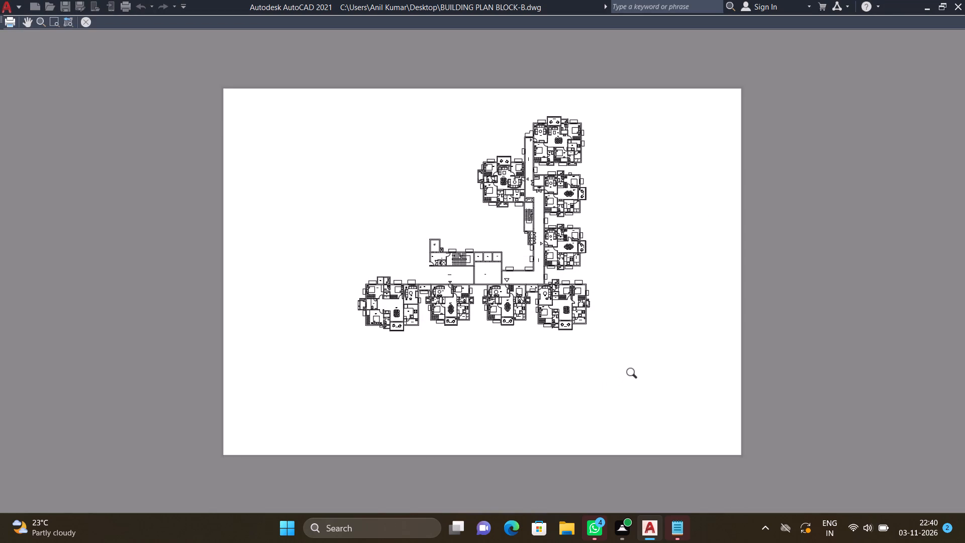
left_click(87, 18)
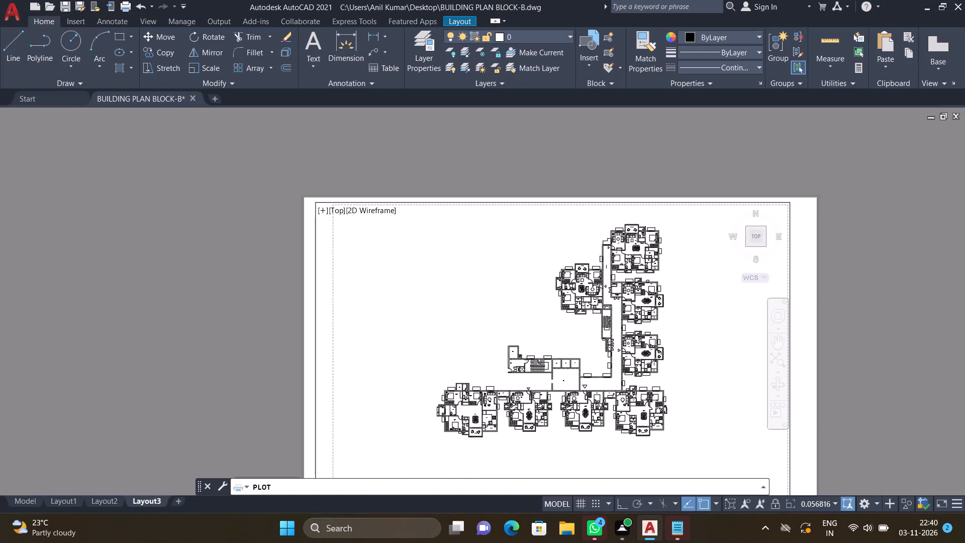
scroll(410, 289, "down", 1)
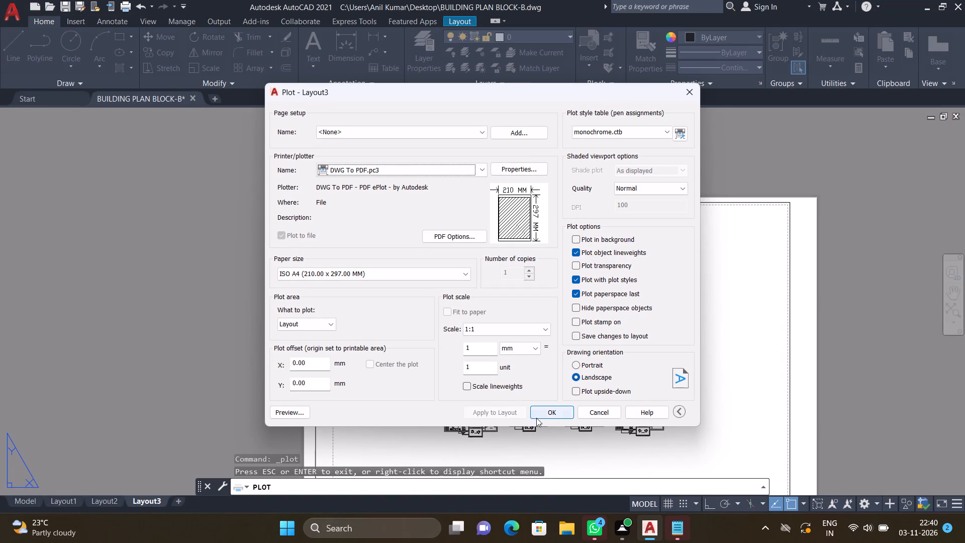
Plot the layout to the Desktop as BUILDING PLAN BLOCK-B-Layout3.pdf, and close the resulting PDF.
left_click(539, 412)
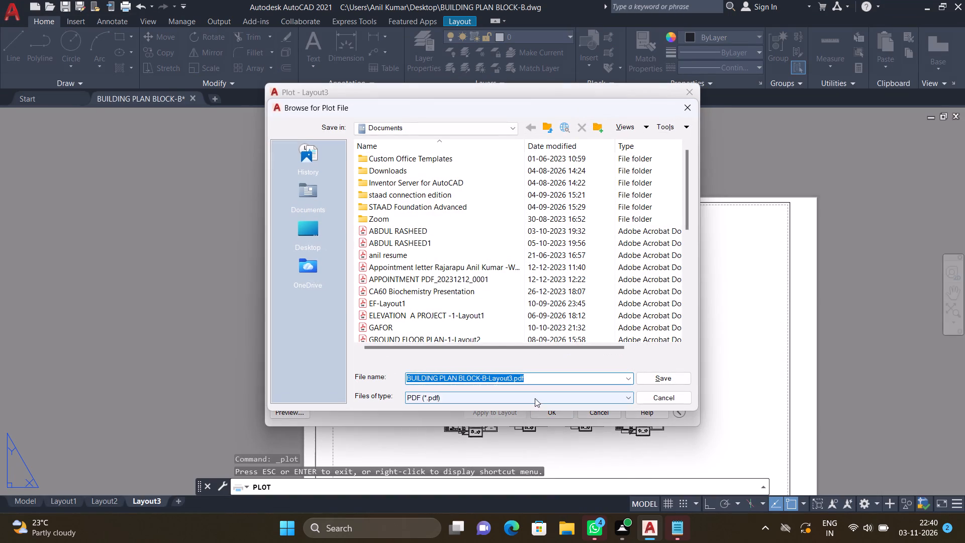
left_click(307, 242)
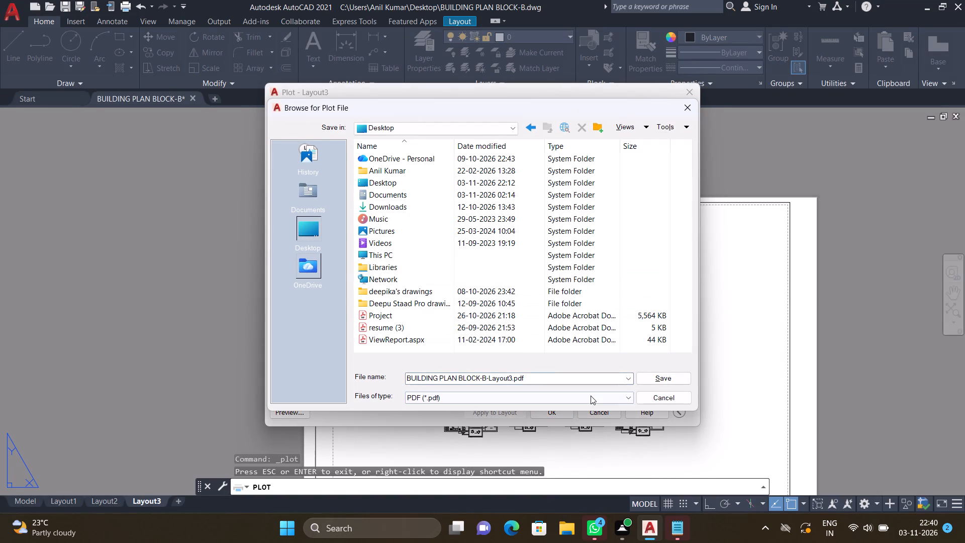
left_click(646, 377)
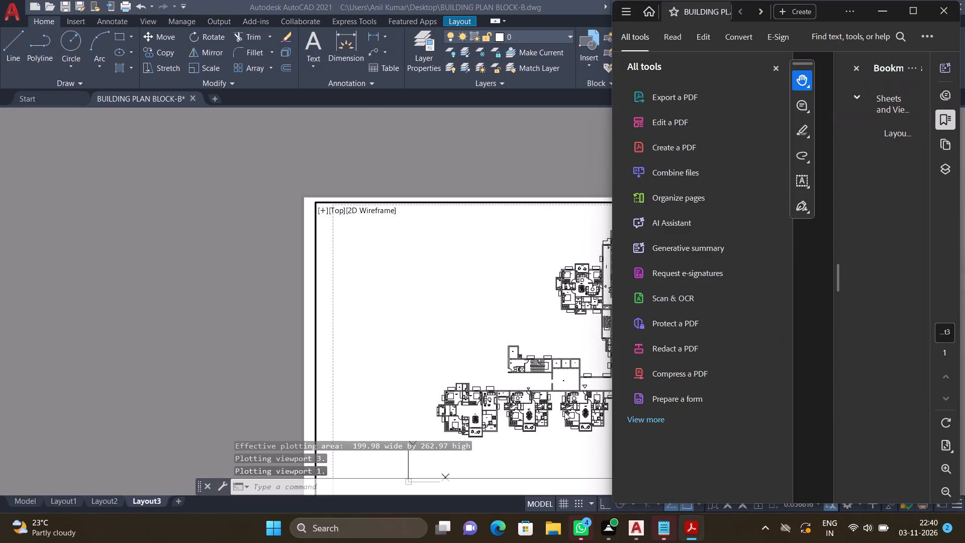
left_click(948, 6)
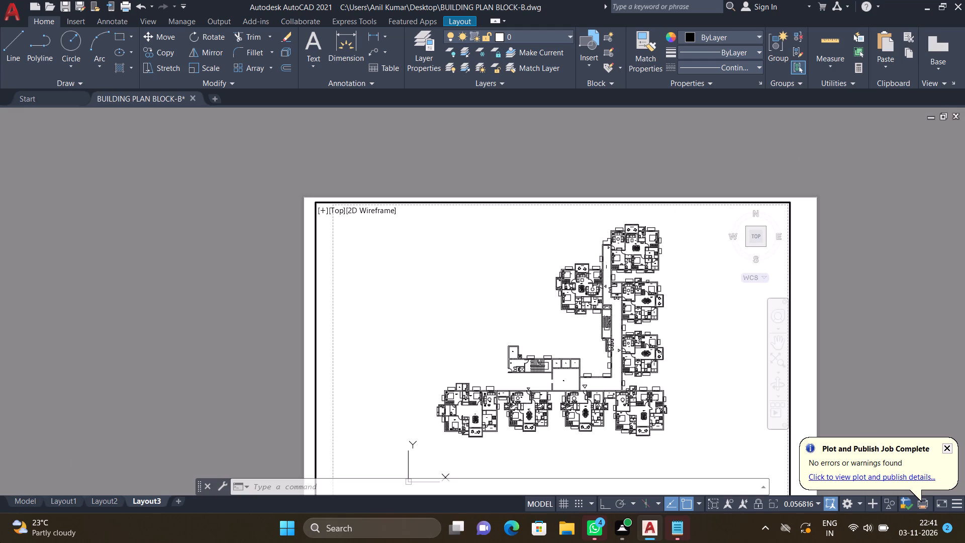
Return to model space and query the drawing's log file path with LOGFILENAME.
left_click(28, 496)
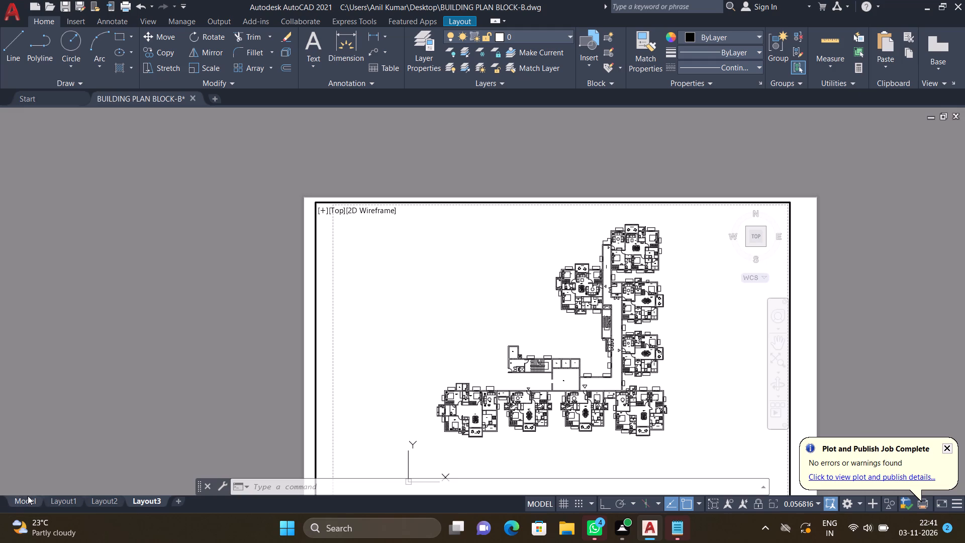
left_click(30, 499)
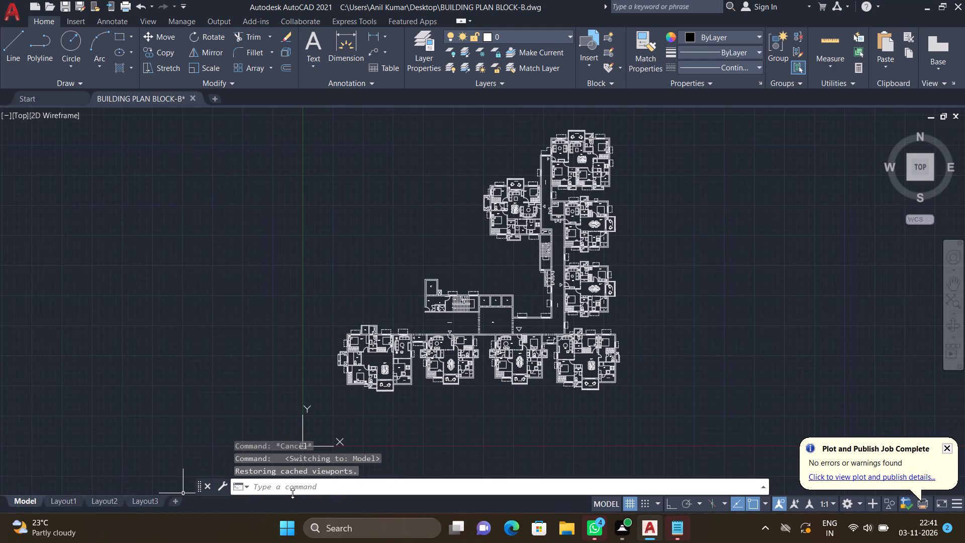
left_click(286, 487)
type("LOG")
key("f")
type("ILE")
type("NAME")
key("Return")
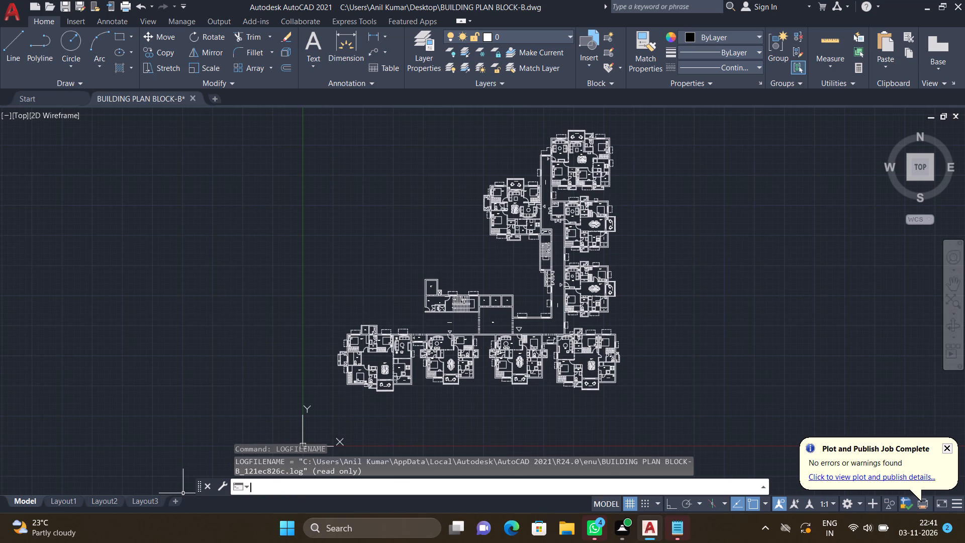